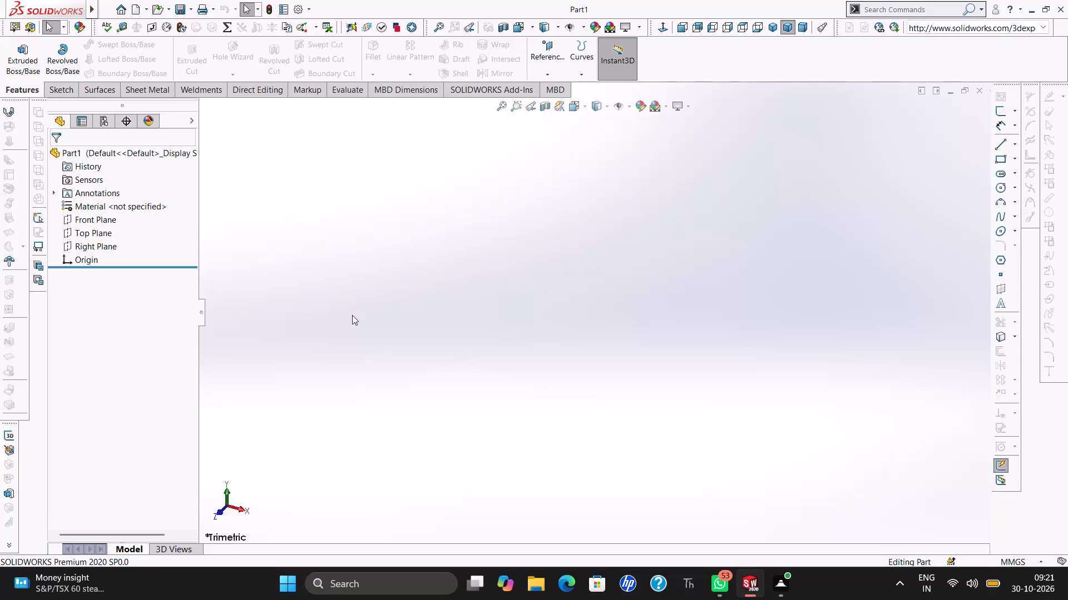
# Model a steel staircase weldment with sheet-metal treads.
# On the Front Plane, sketch connected lines: about 25 mm horizontal from the origin, a downward slope, a short vertical, and a 12 mm horizontal return.
pyautogui.click(106, 220)
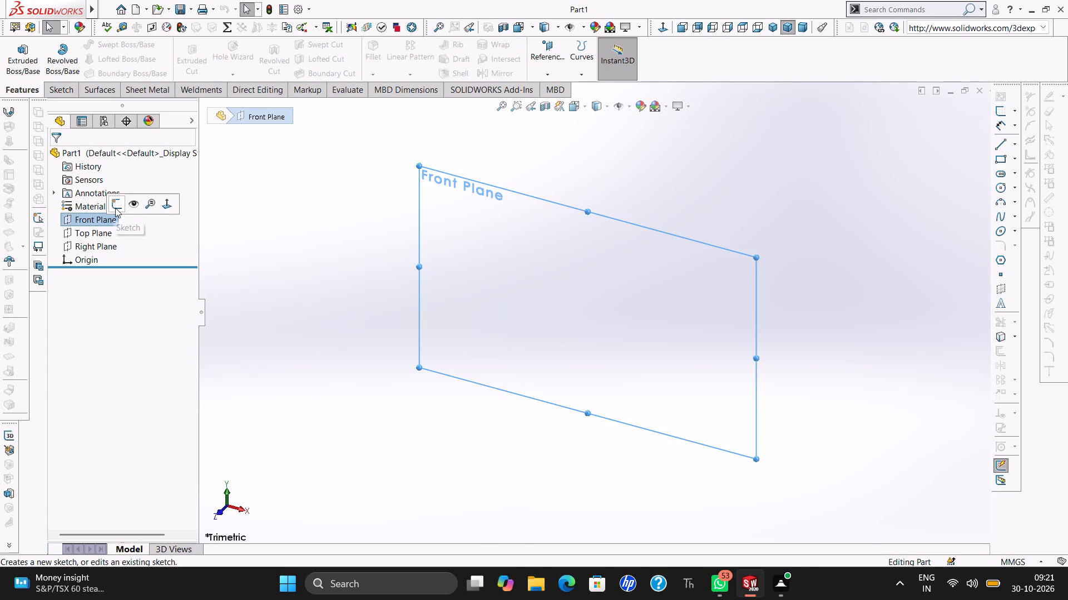
pyautogui.click(116, 207)
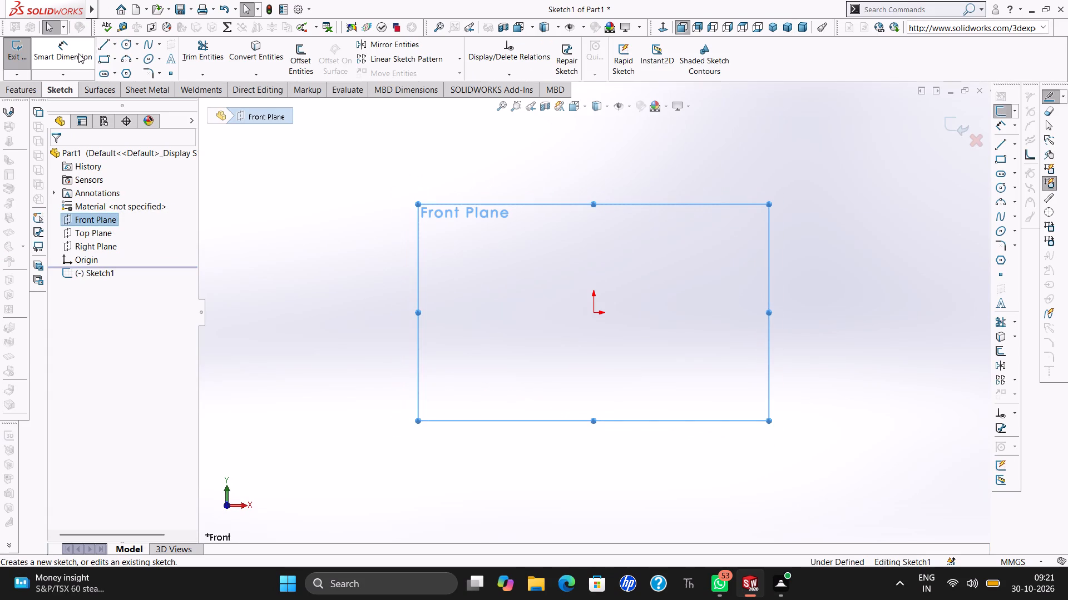
pyautogui.click(100, 48)
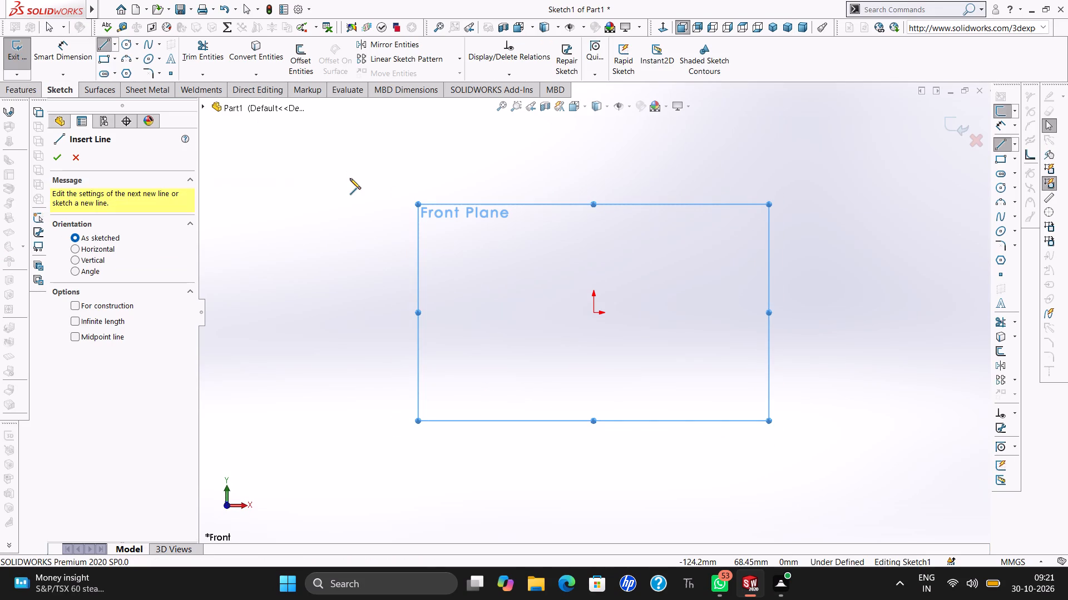
pyautogui.click(594, 312)
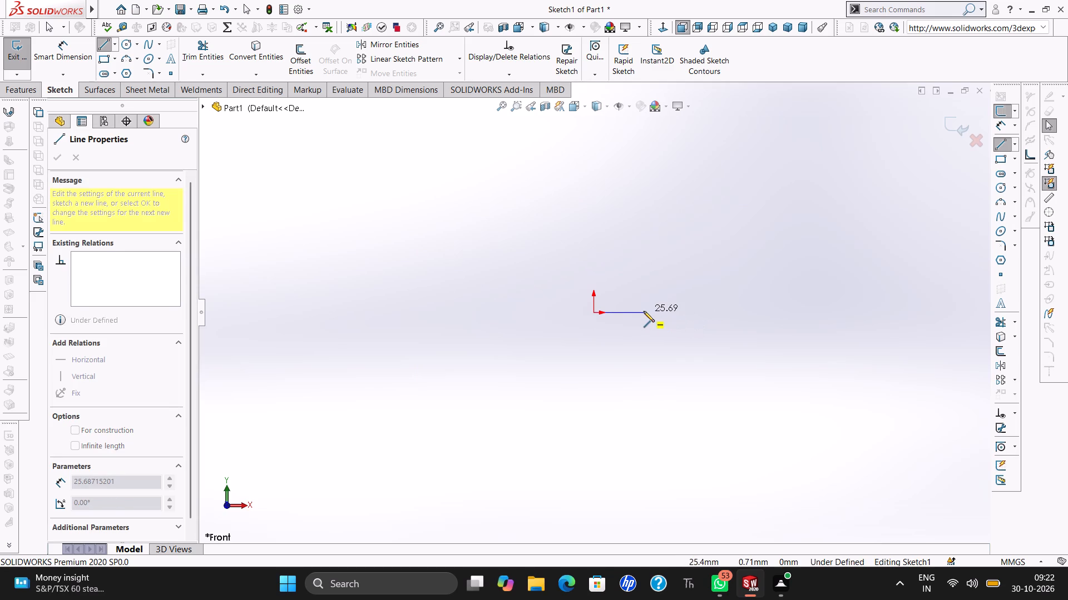
pyautogui.click(644, 311)
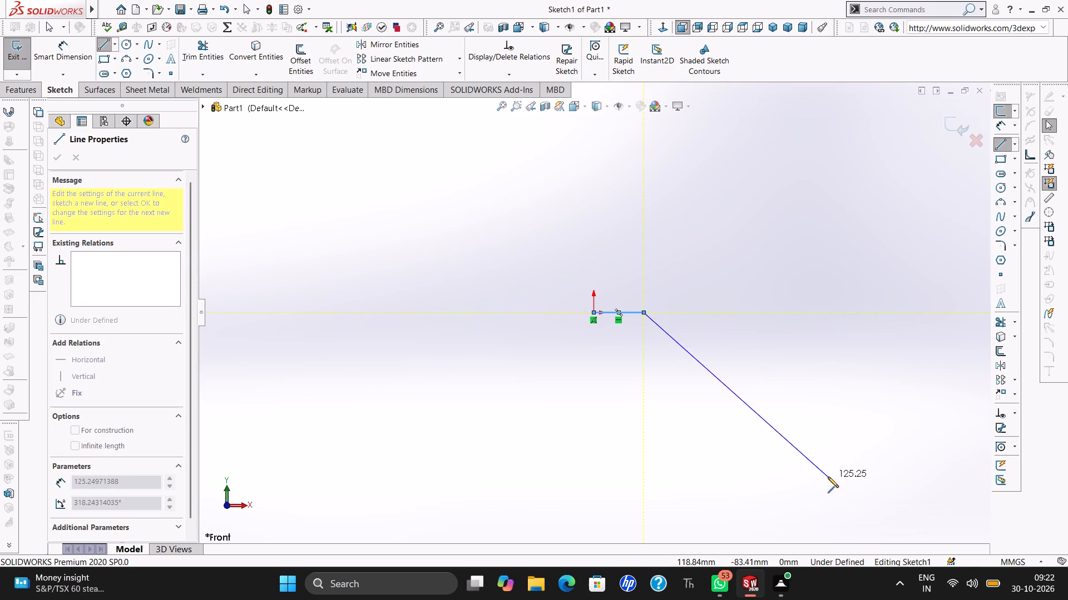
pyautogui.moveTo(837, 482); pyautogui.dragTo(837, 503)
pyautogui.click(837, 503)
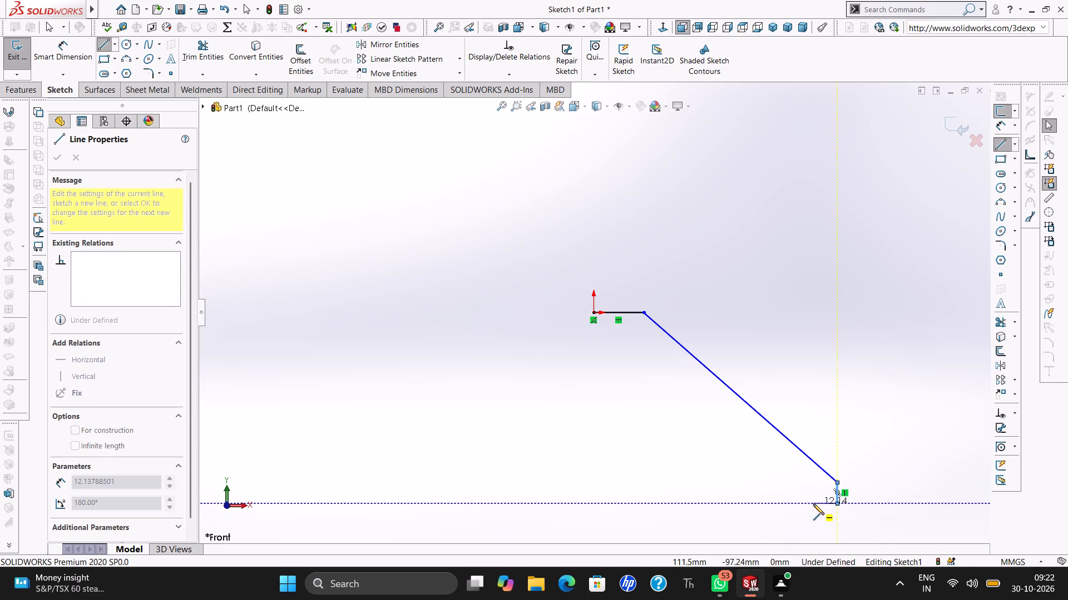
pyautogui.click(813, 504)
pyautogui.press('Escape')
pyautogui.hscroll(-1, 813, 504)
pyautogui.press('Escape')
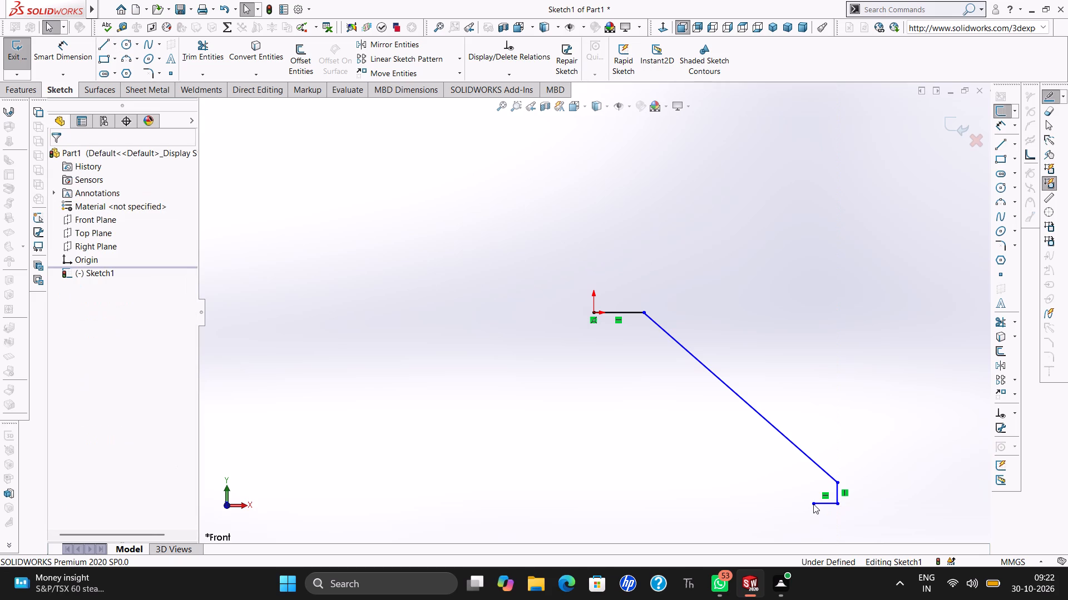
pyautogui.hscroll(-1, 813, 504)
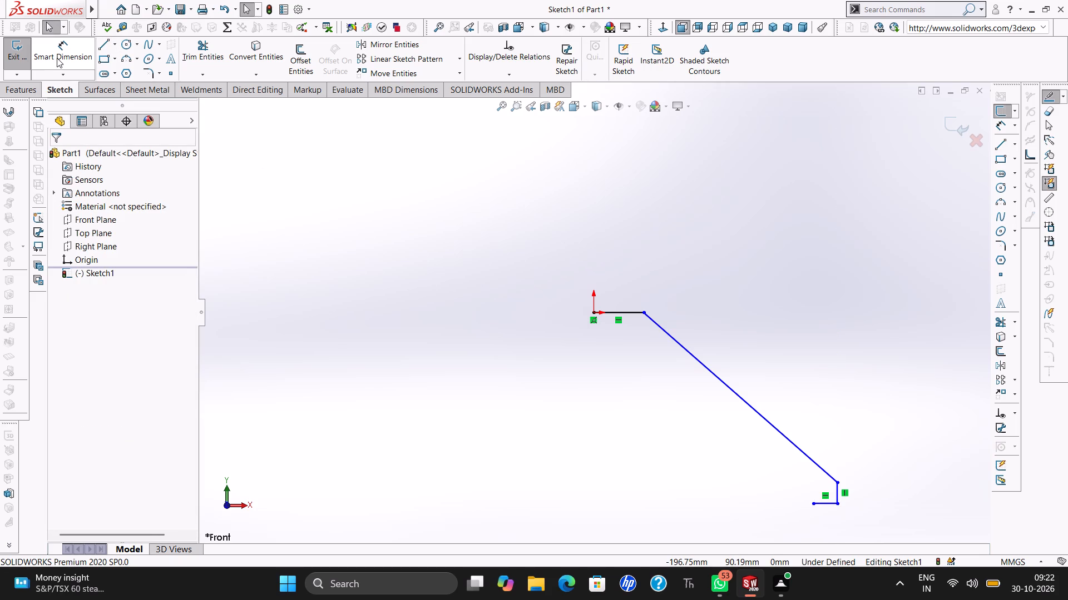
# Dimension the upper horizontal line starting at the origin to a length of 200 mm.
pyautogui.click(57, 58)
pyautogui.moveTo(629, 309); pyautogui.dragTo(617, 277)
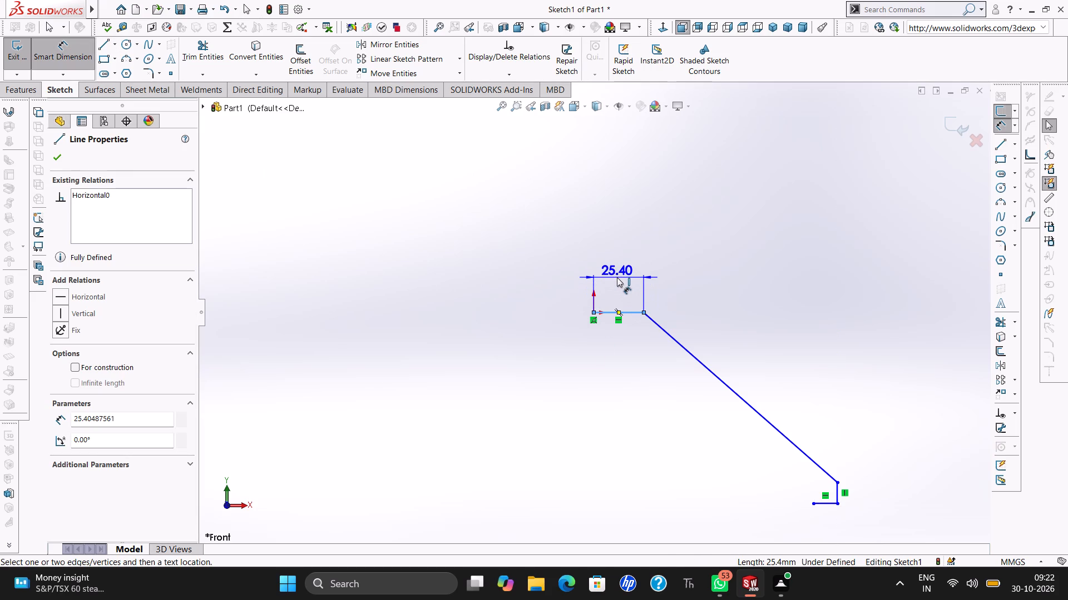
pyautogui.click(617, 277)
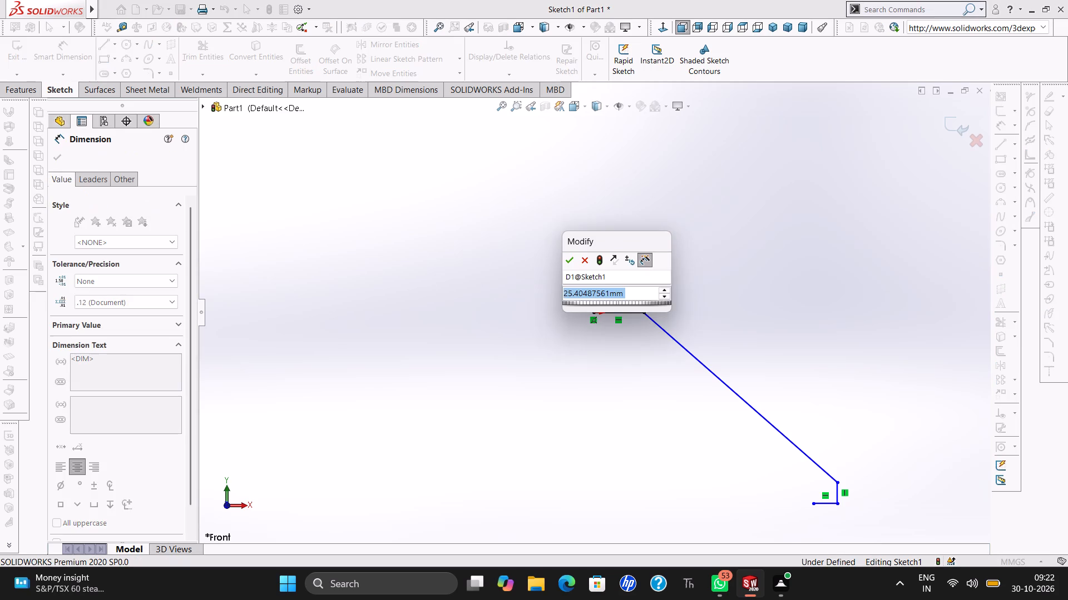
pyautogui.write('200')
pyautogui.press('Return')
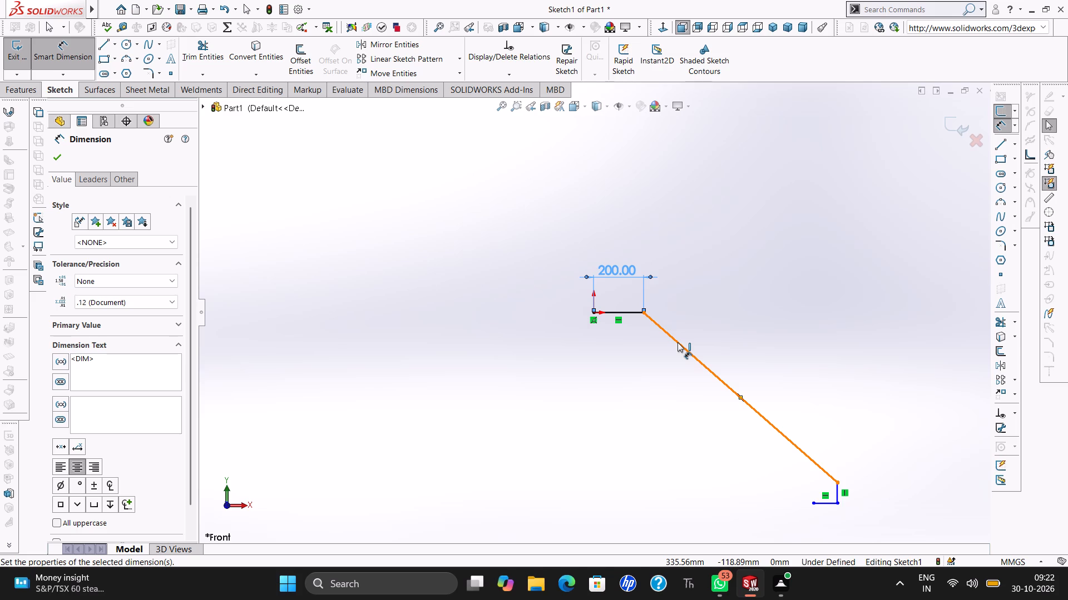
# Dimension the horizontal distance from the origin to the profile's lower outer corner as 1060 mm.
pyautogui.click(594, 314)
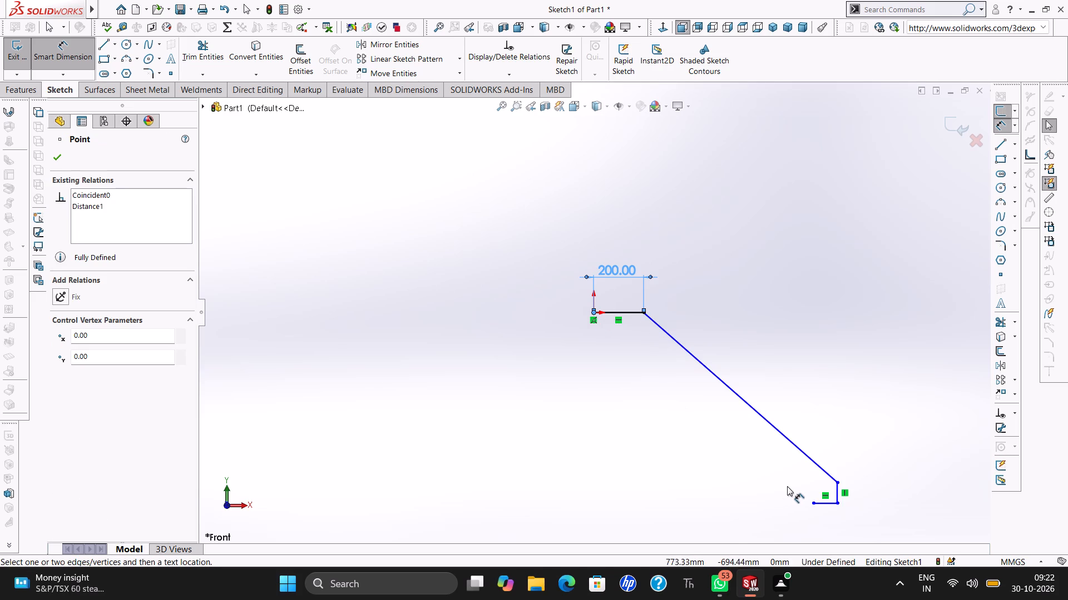
pyautogui.keyDown('ctrl'); pyautogui.click(837, 504); pyautogui.keyUp('ctrl')
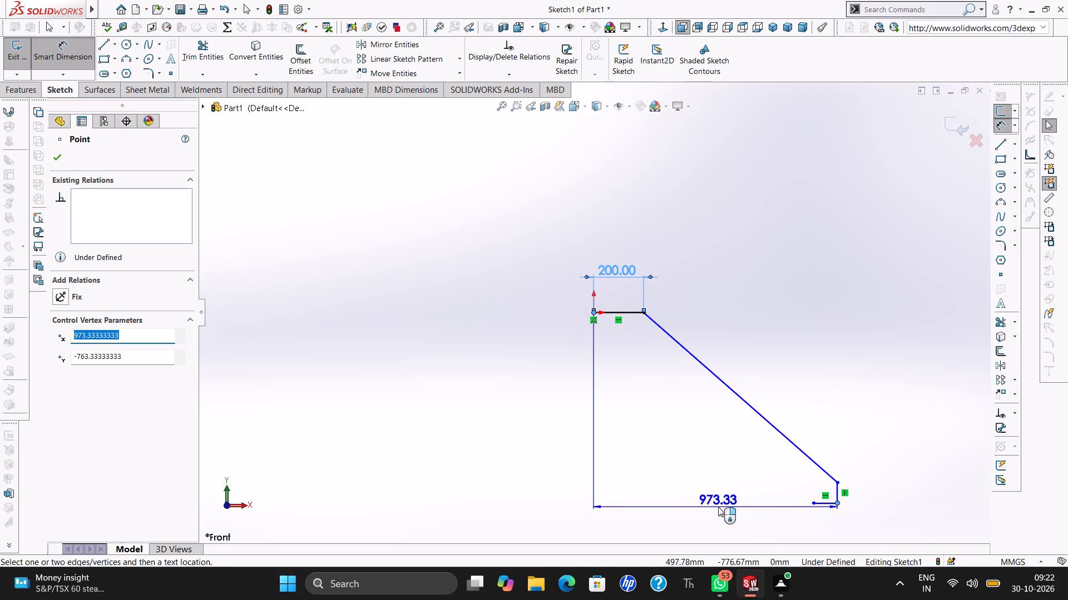
pyautogui.click(718, 507)
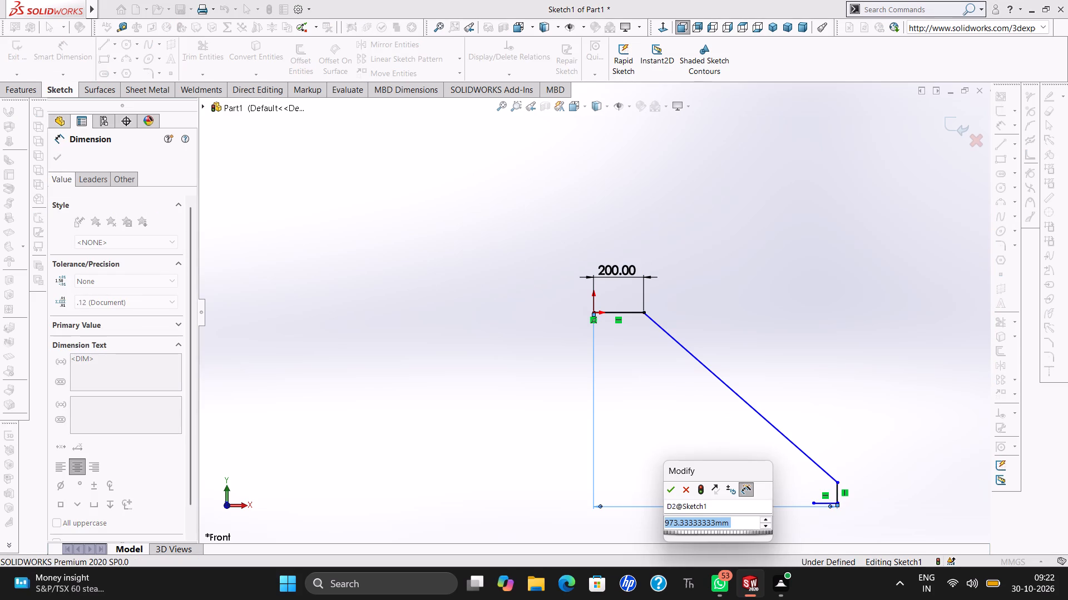
pyautogui.write('1060')
pyautogui.press('Return')
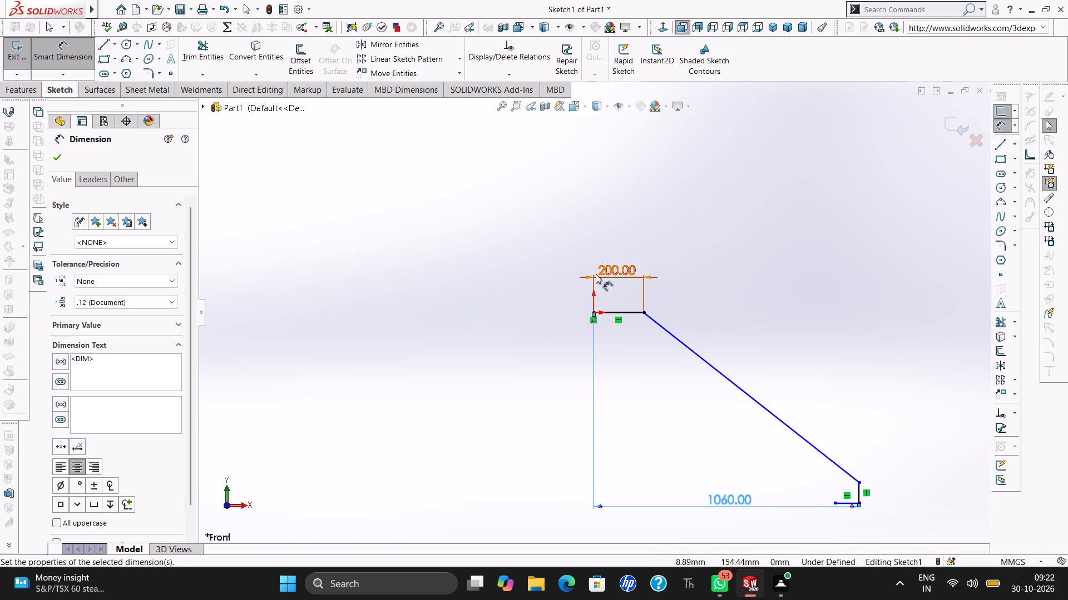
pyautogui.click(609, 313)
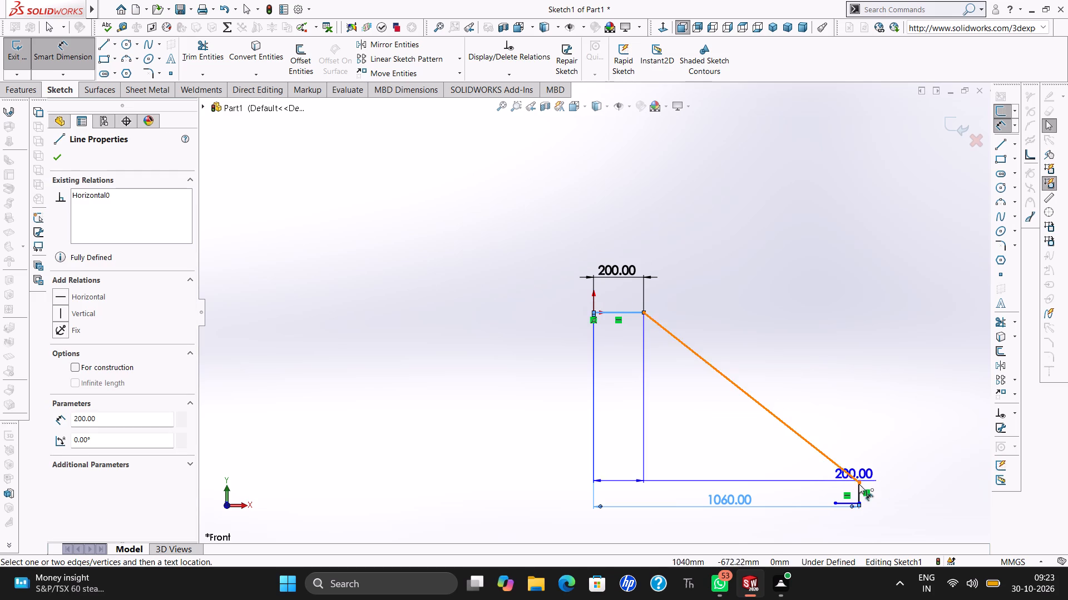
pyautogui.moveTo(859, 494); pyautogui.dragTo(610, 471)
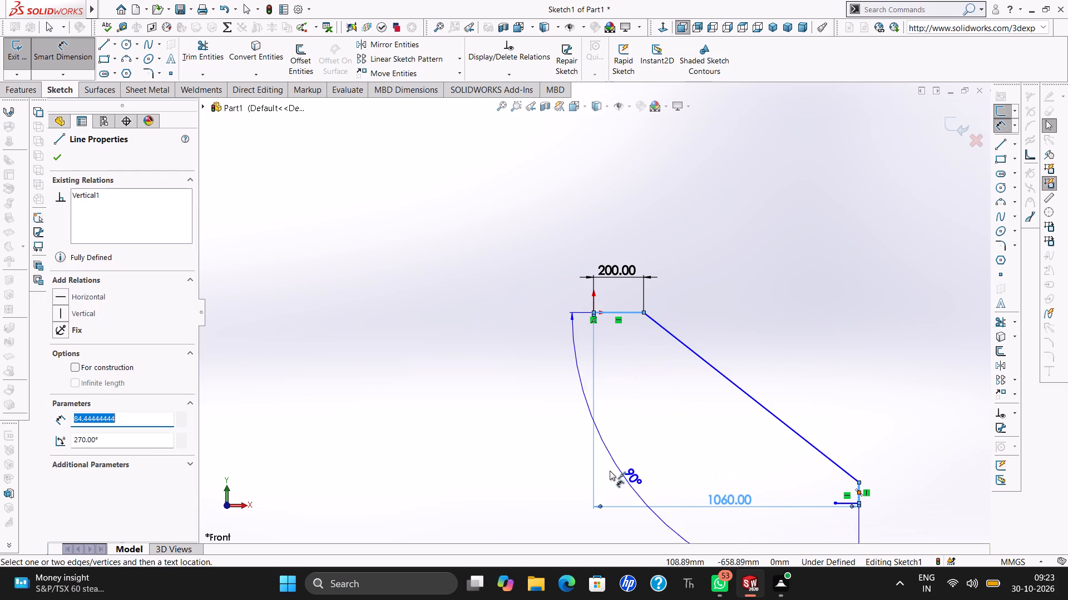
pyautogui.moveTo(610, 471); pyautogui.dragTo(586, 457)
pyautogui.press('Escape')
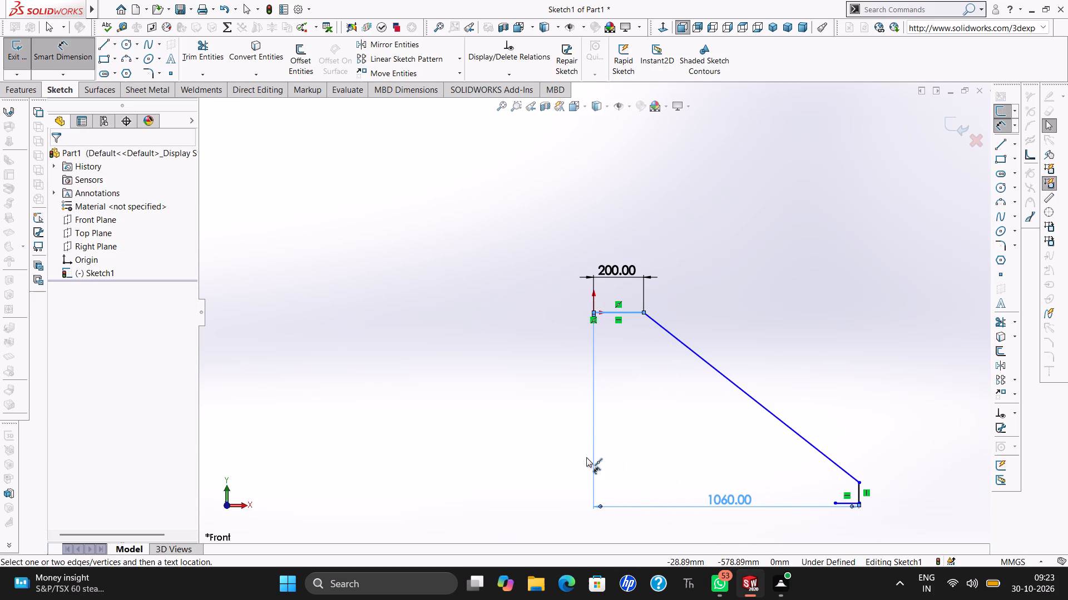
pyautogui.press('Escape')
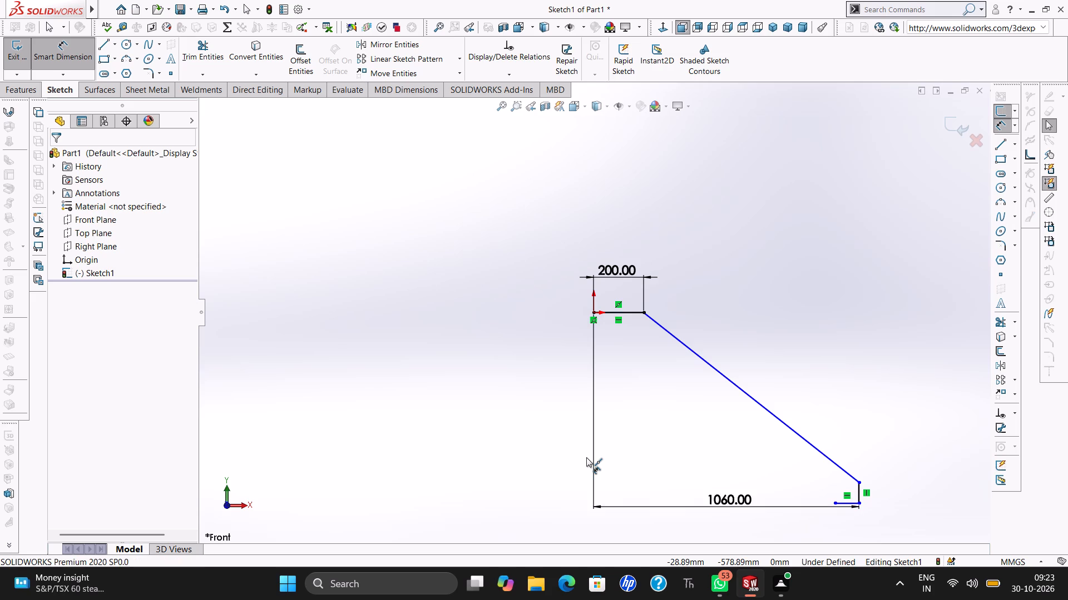
# Dimension the vertical distance from the upper horizontal line to the lower outer corner as 1000 mm.
pyautogui.click(609, 312)
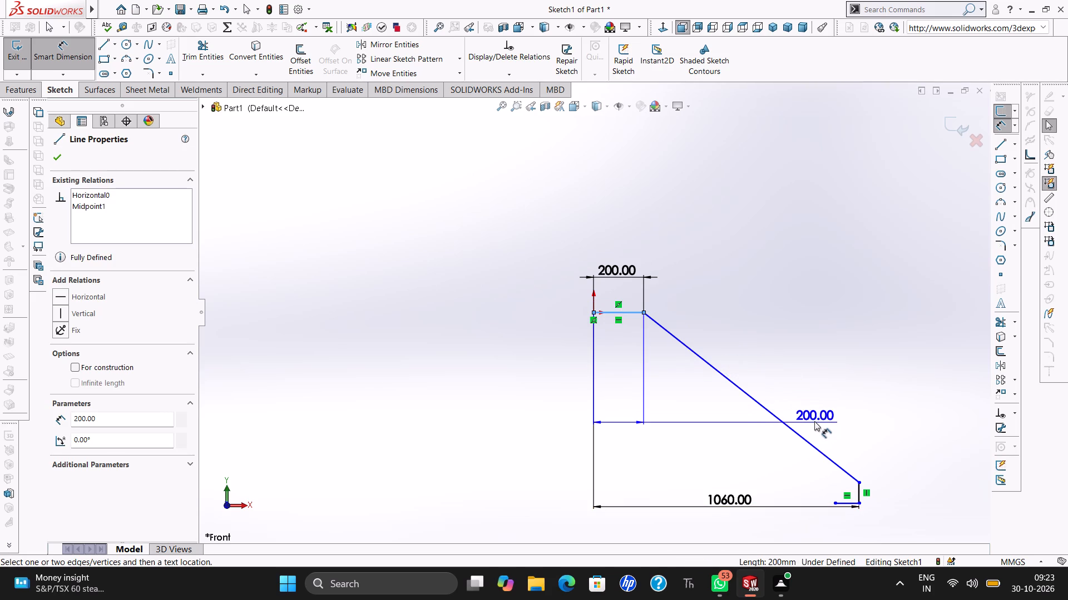
pyautogui.keyDown('shift'); pyautogui.click(858, 503); pyautogui.keyUp('shift')
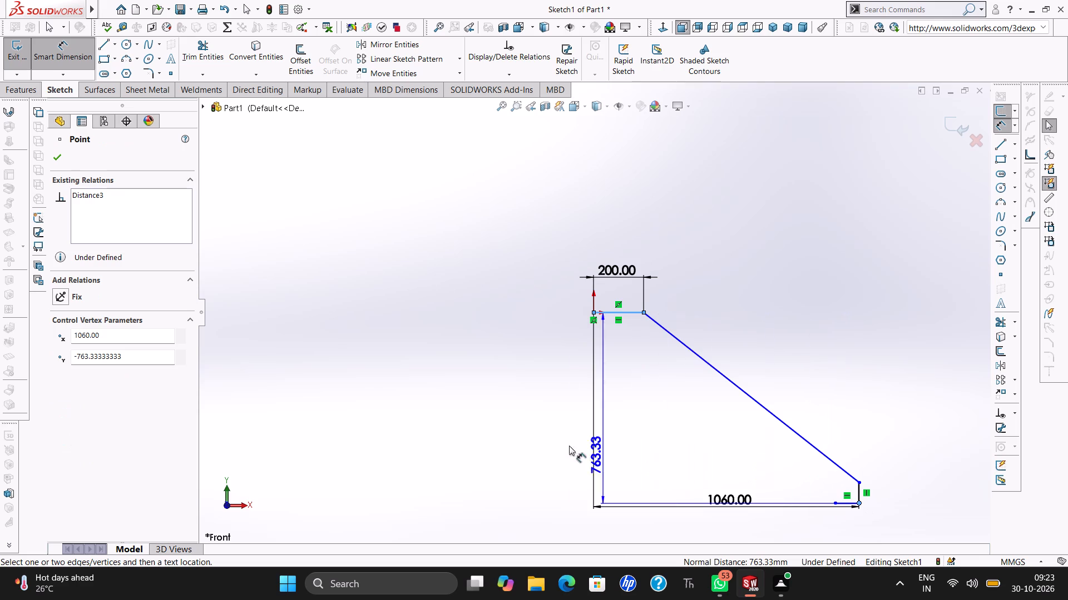
pyautogui.click(522, 429)
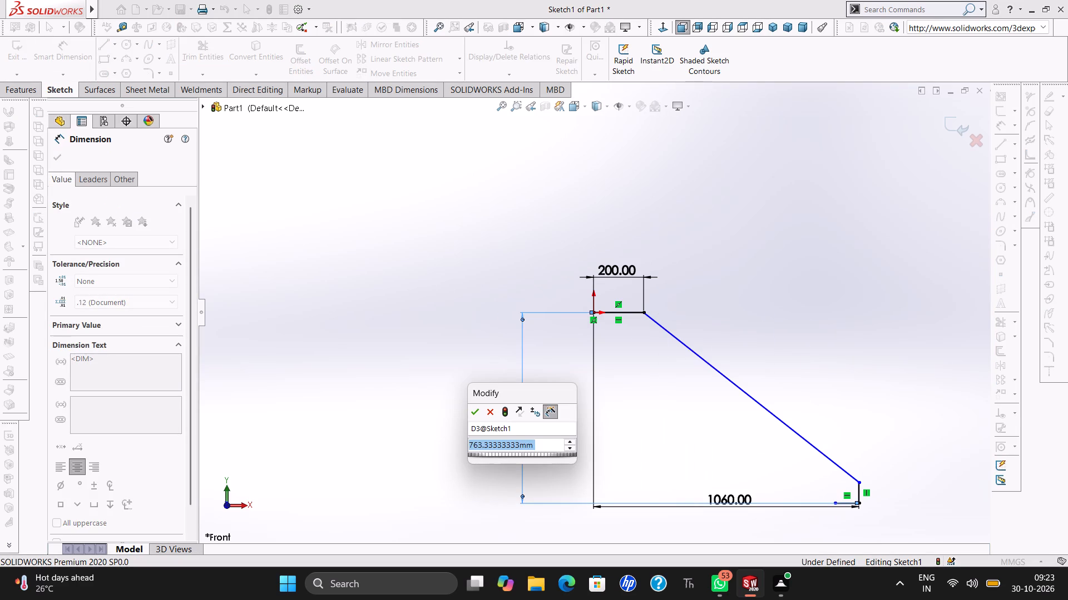
pyautogui.write('1000')
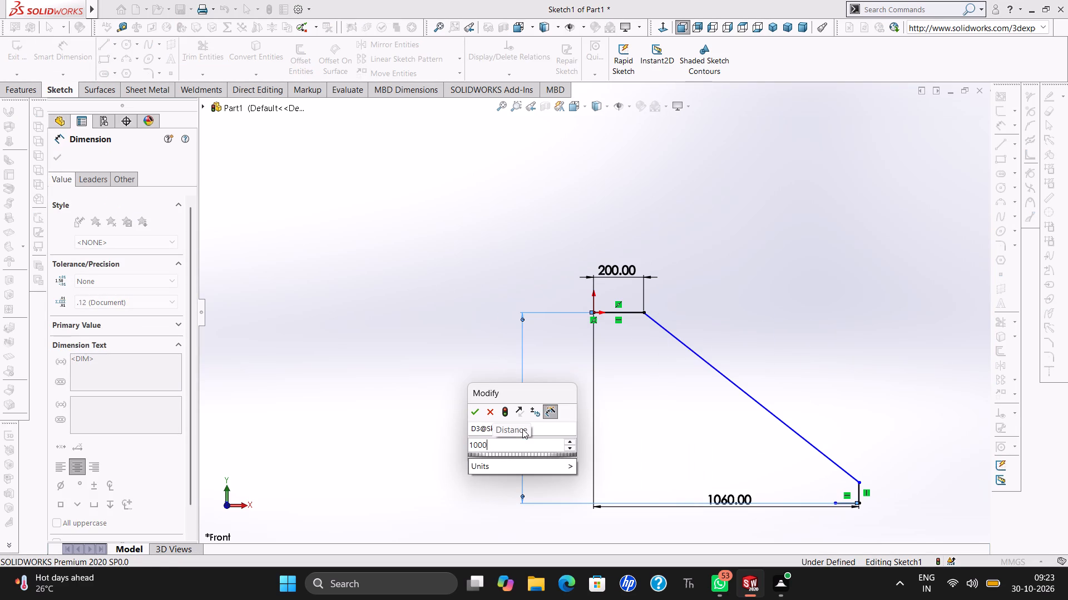
pyautogui.press('Return')
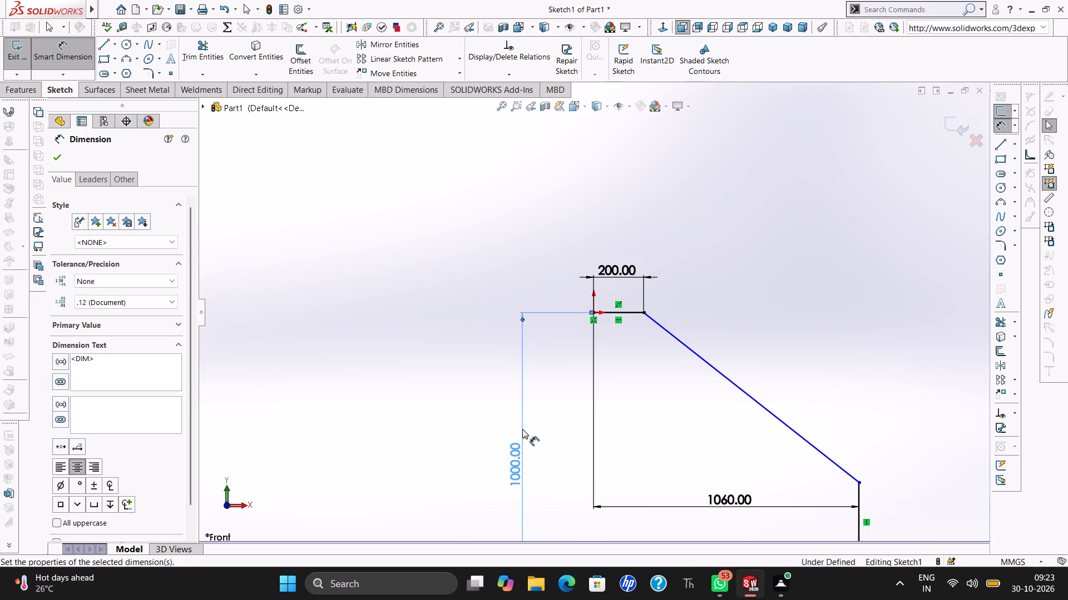
pyautogui.click(567, 417)
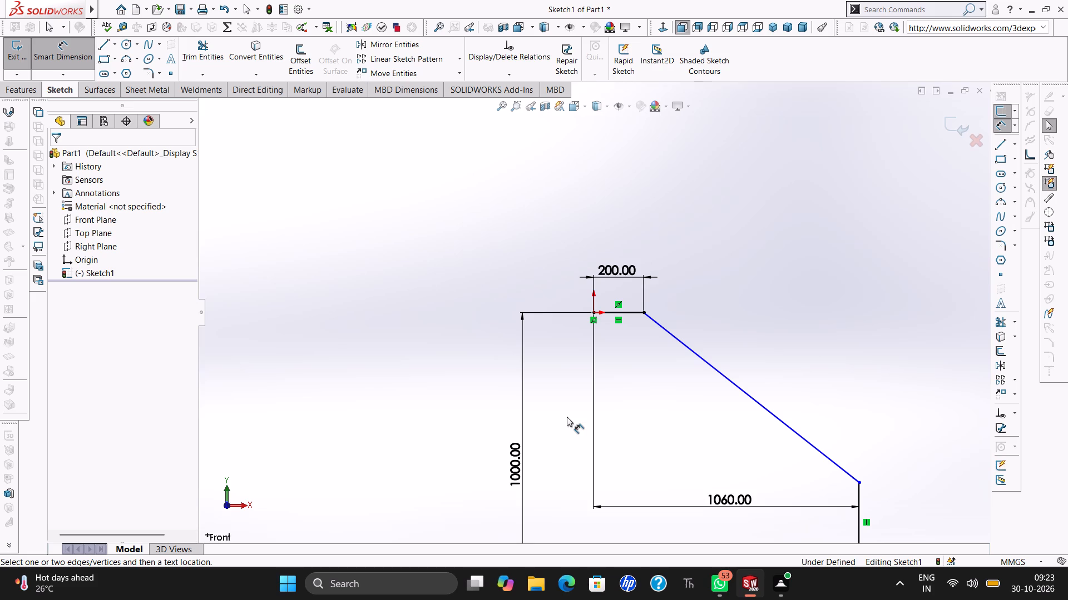
pyautogui.click(502, 110)
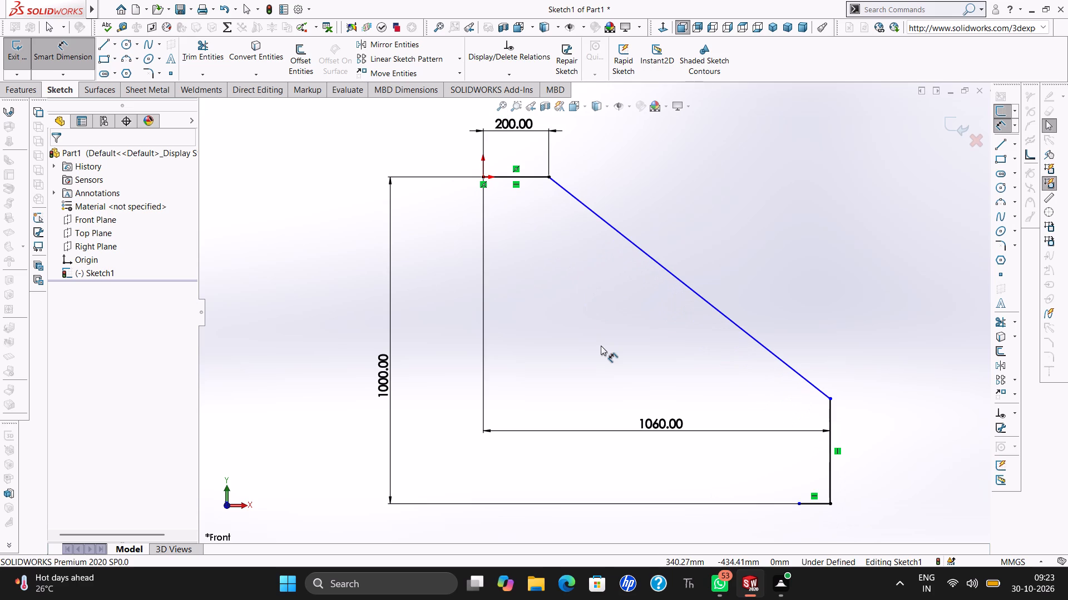
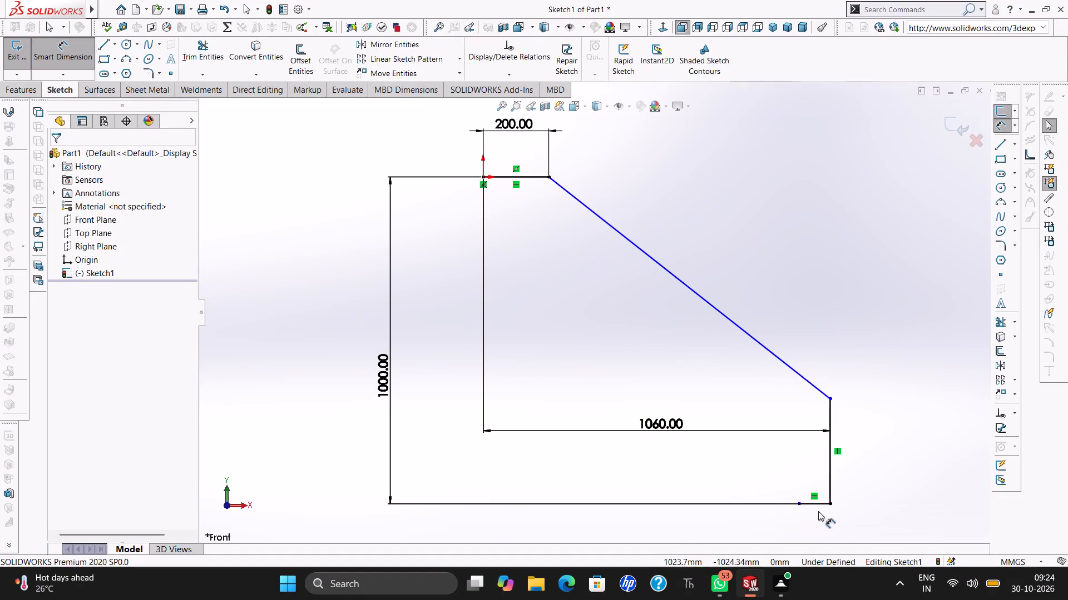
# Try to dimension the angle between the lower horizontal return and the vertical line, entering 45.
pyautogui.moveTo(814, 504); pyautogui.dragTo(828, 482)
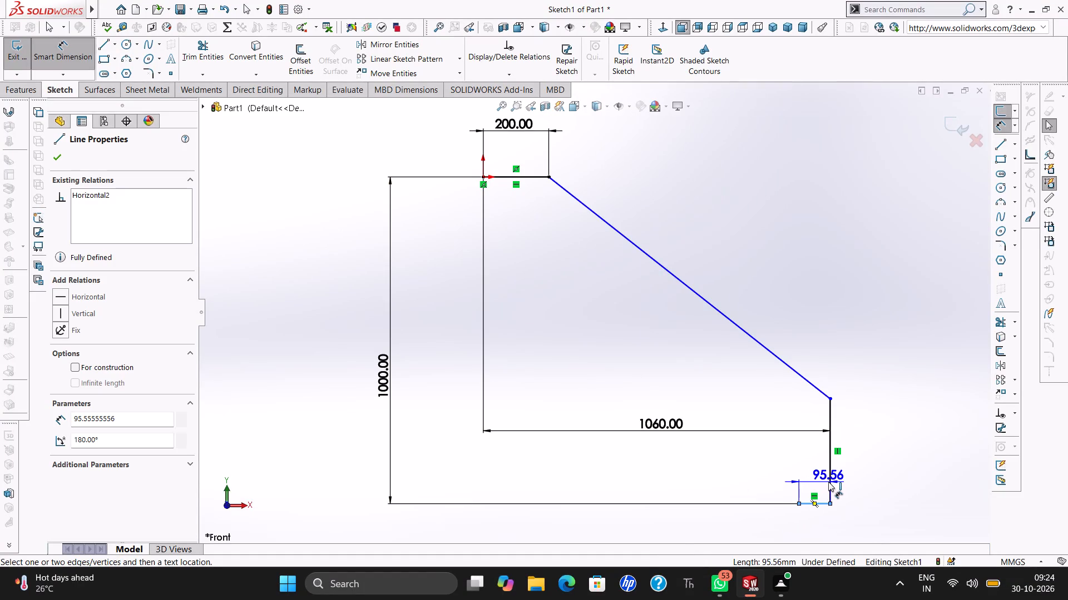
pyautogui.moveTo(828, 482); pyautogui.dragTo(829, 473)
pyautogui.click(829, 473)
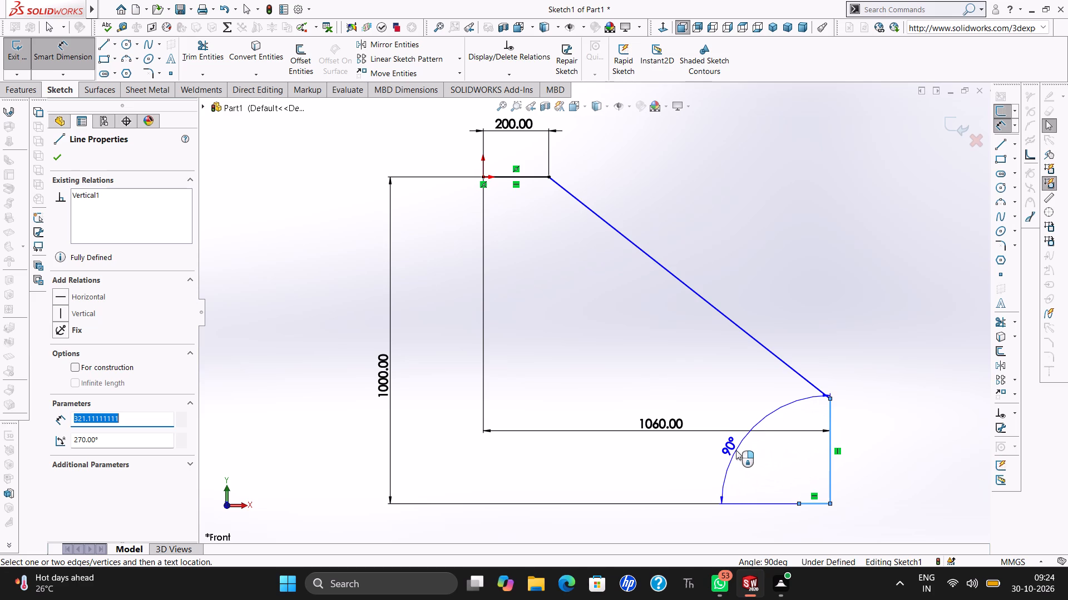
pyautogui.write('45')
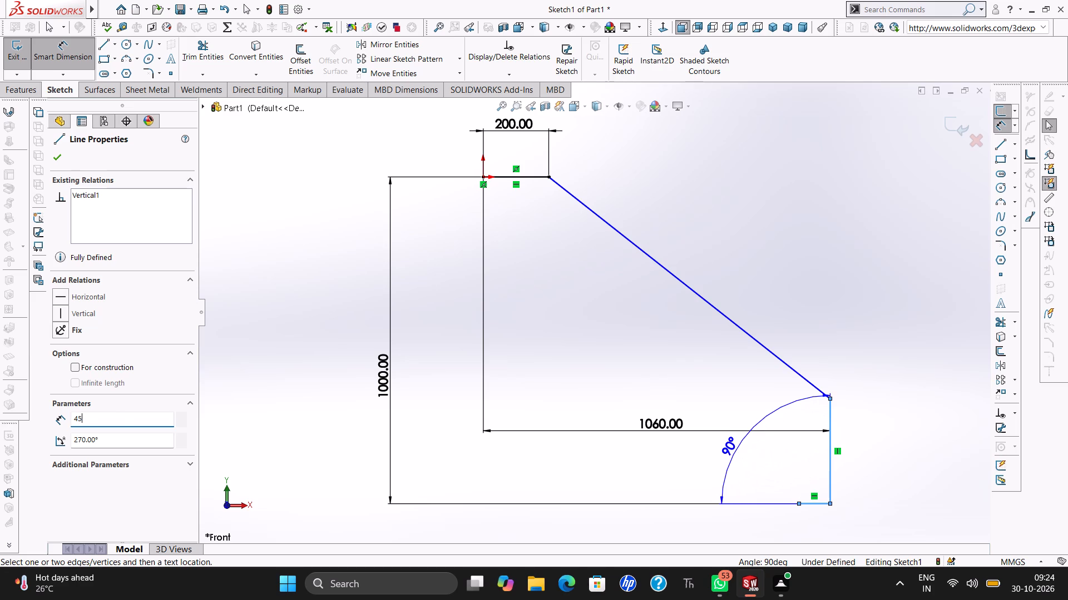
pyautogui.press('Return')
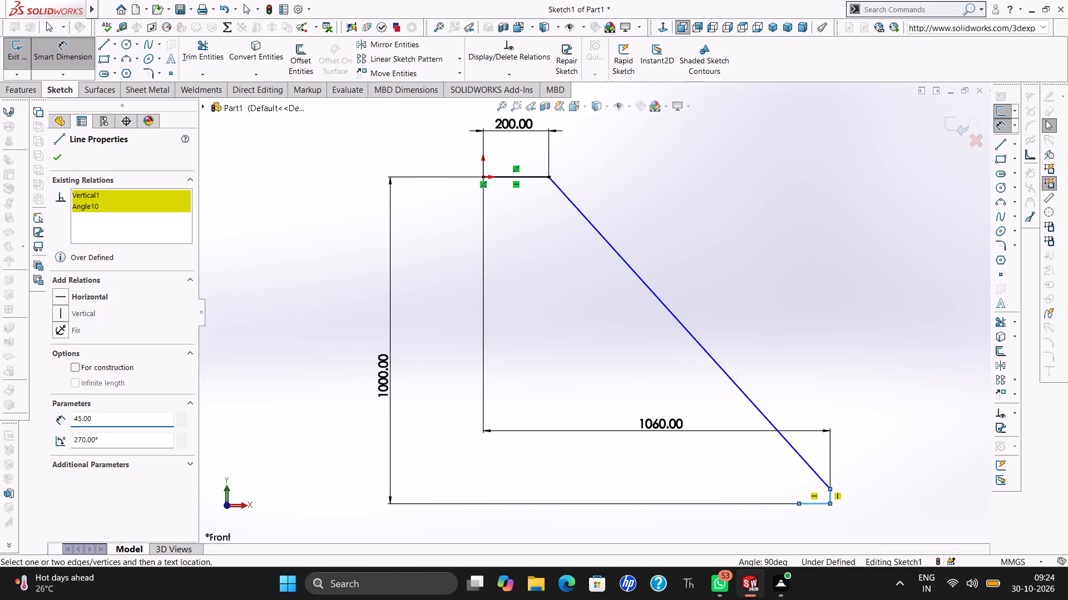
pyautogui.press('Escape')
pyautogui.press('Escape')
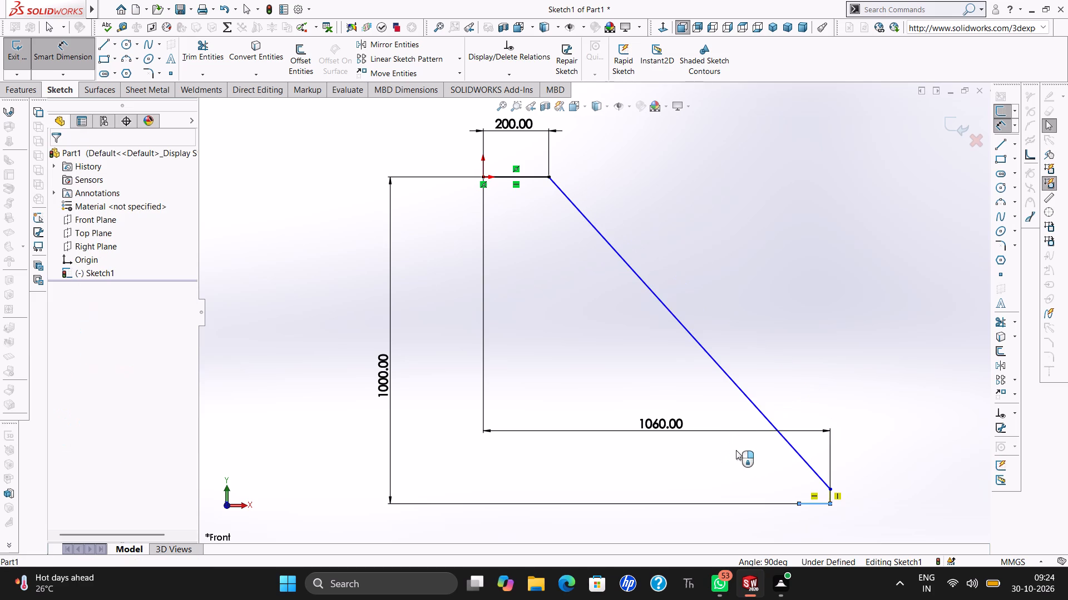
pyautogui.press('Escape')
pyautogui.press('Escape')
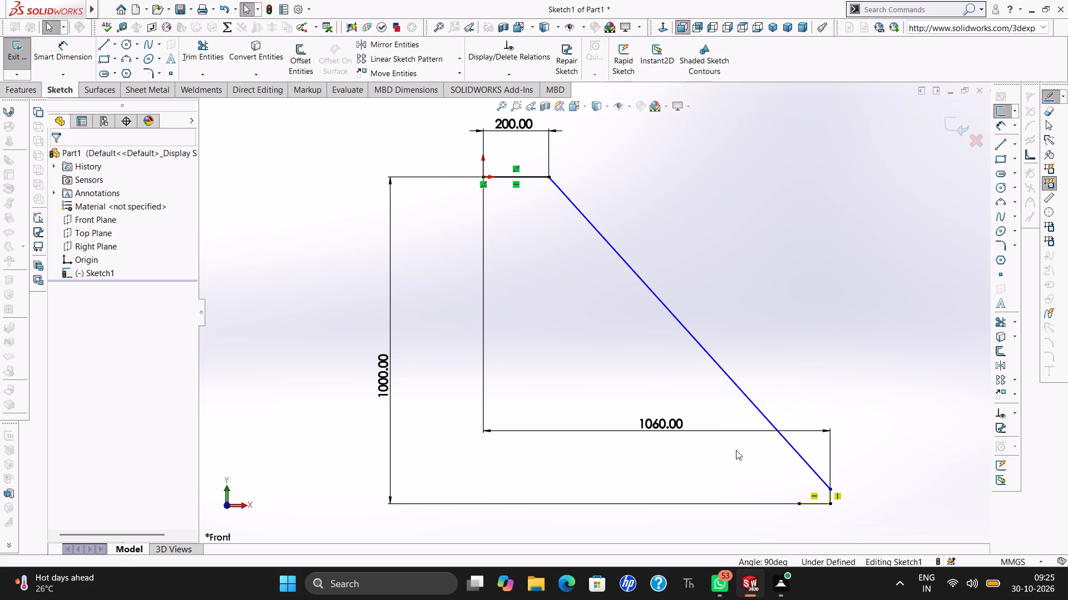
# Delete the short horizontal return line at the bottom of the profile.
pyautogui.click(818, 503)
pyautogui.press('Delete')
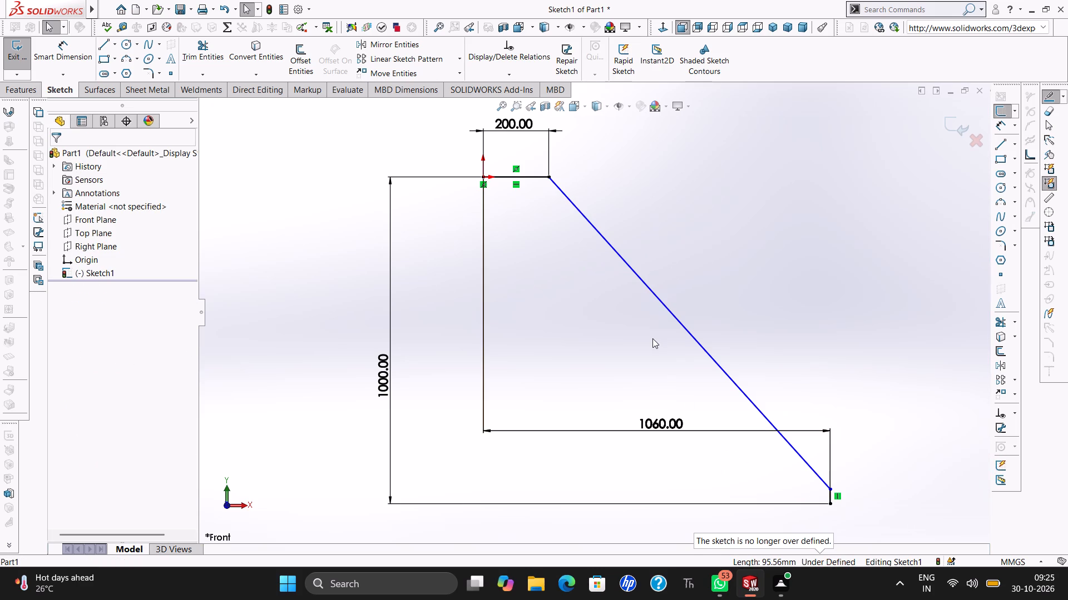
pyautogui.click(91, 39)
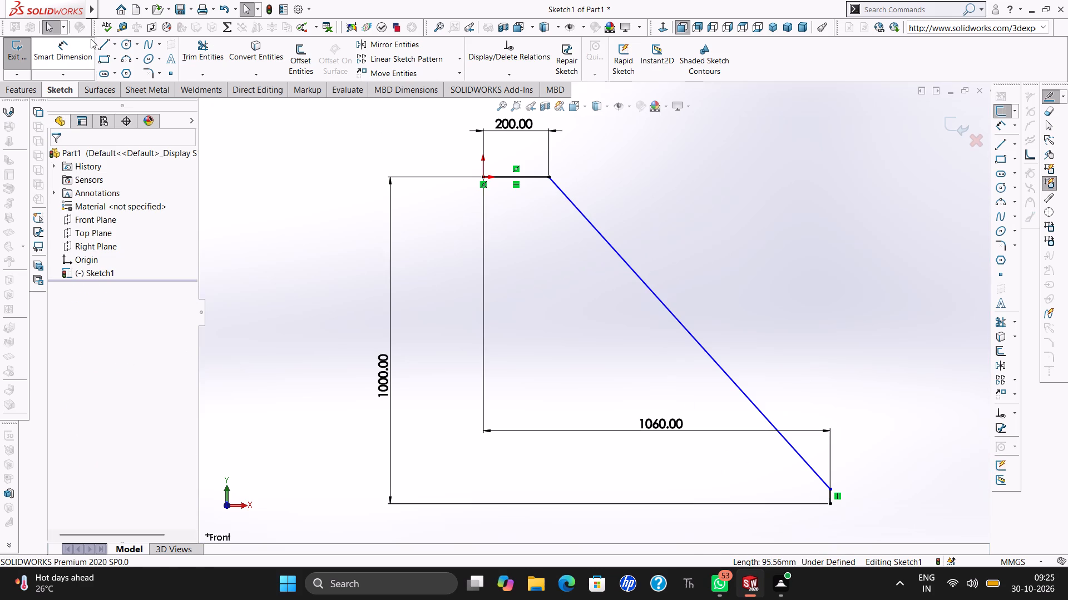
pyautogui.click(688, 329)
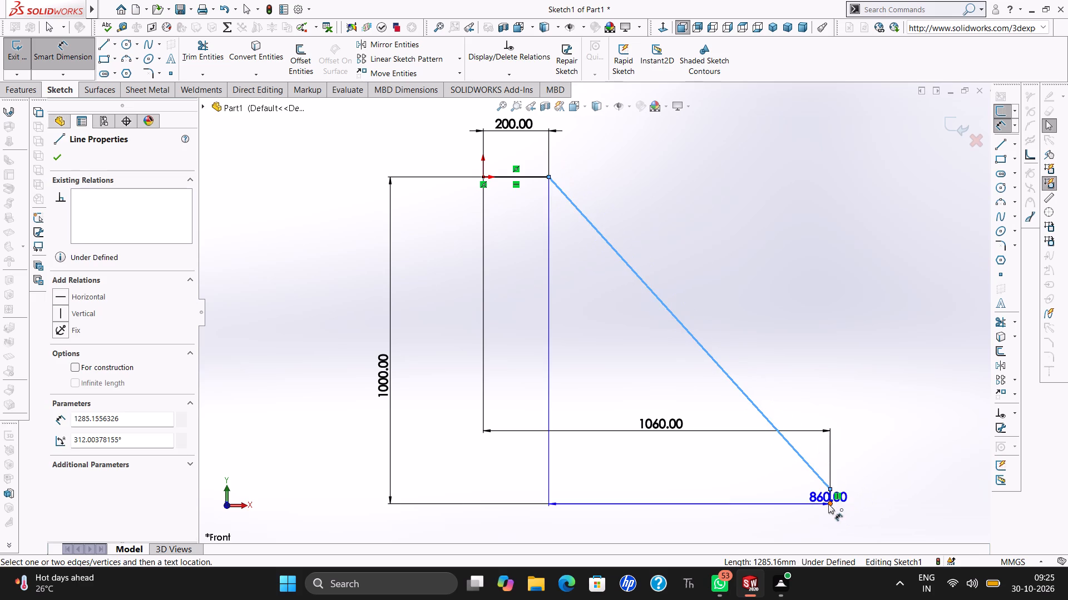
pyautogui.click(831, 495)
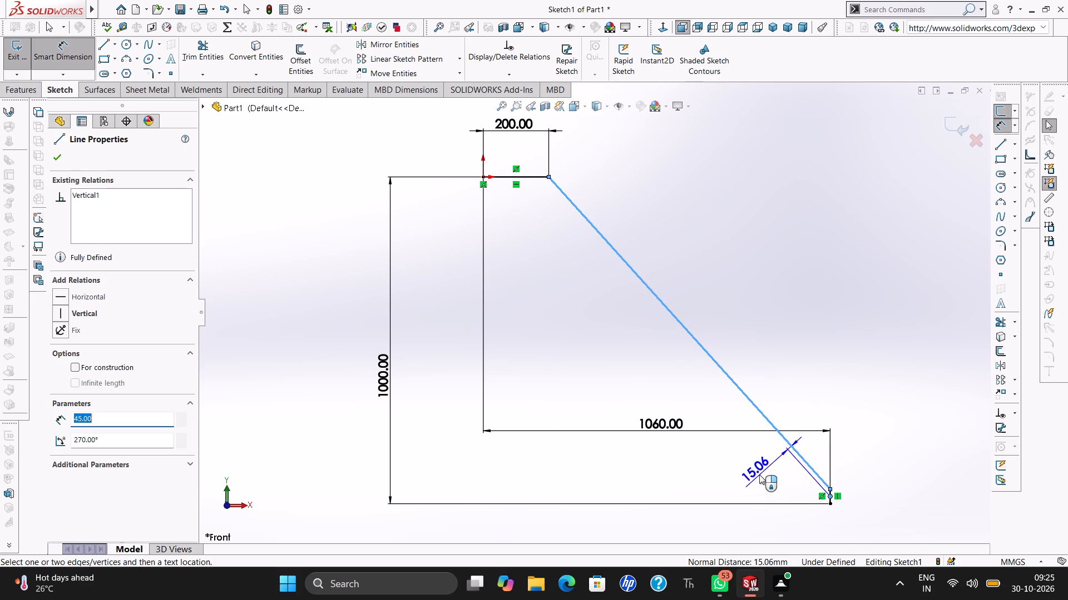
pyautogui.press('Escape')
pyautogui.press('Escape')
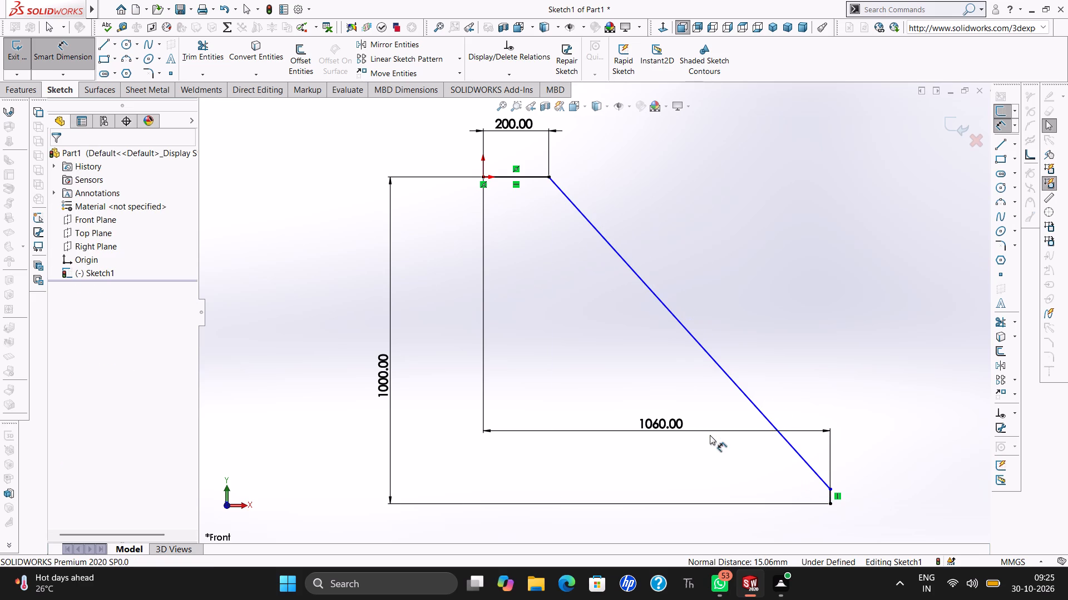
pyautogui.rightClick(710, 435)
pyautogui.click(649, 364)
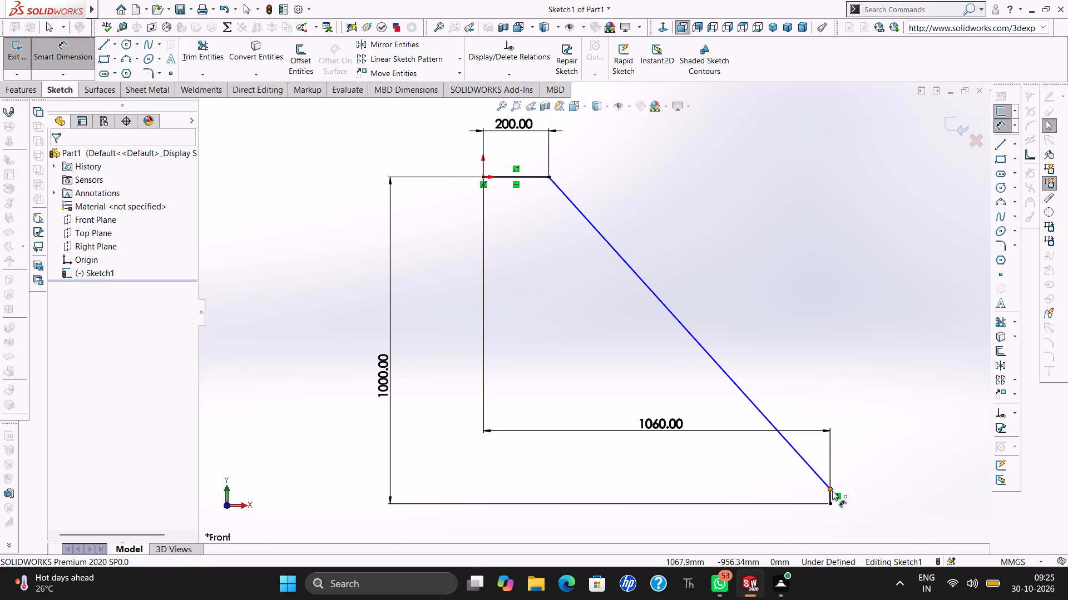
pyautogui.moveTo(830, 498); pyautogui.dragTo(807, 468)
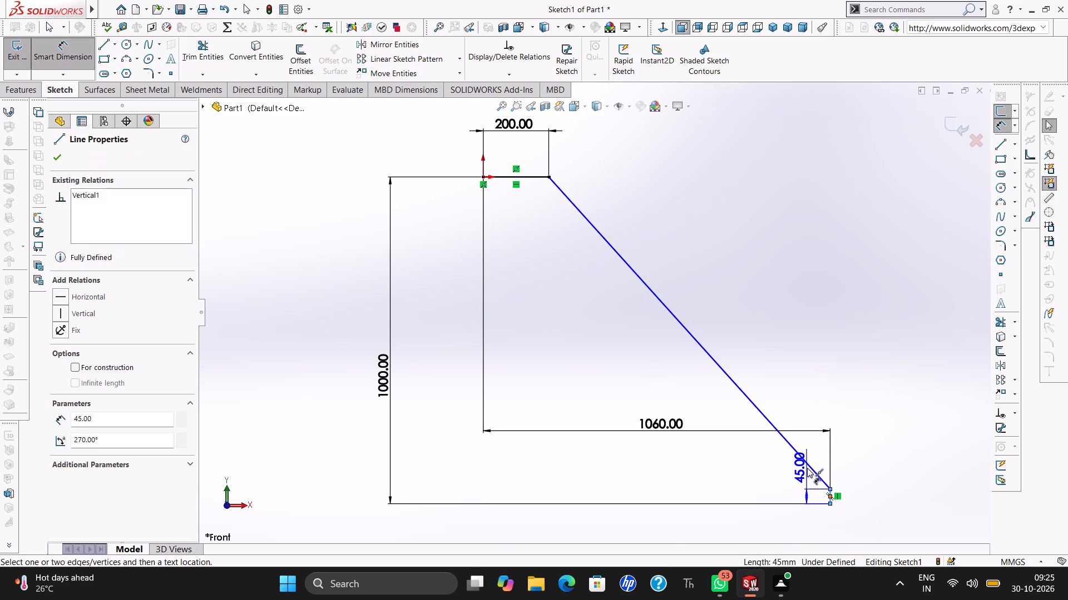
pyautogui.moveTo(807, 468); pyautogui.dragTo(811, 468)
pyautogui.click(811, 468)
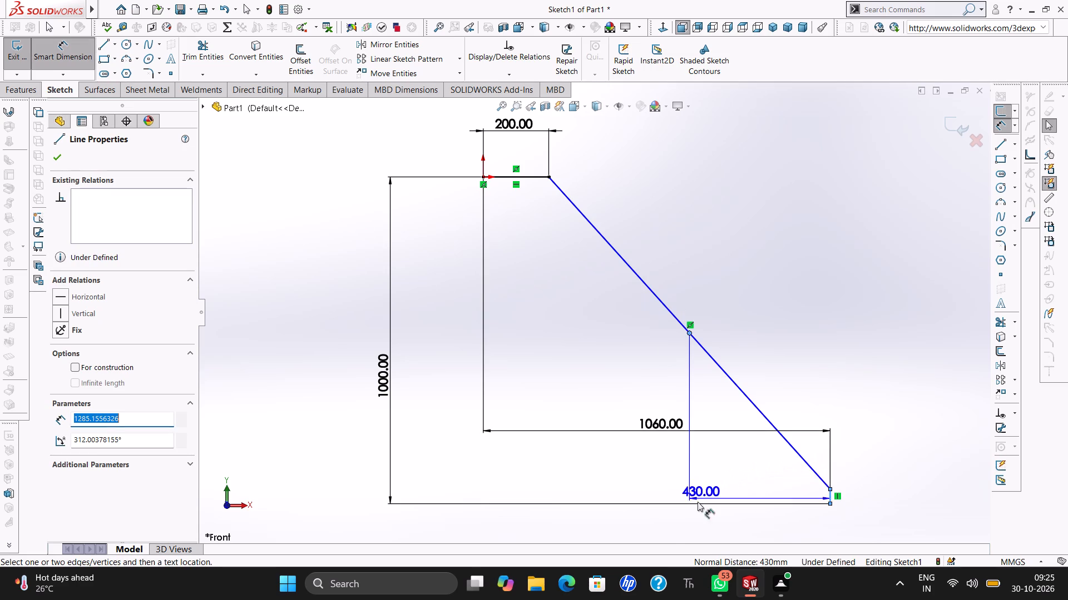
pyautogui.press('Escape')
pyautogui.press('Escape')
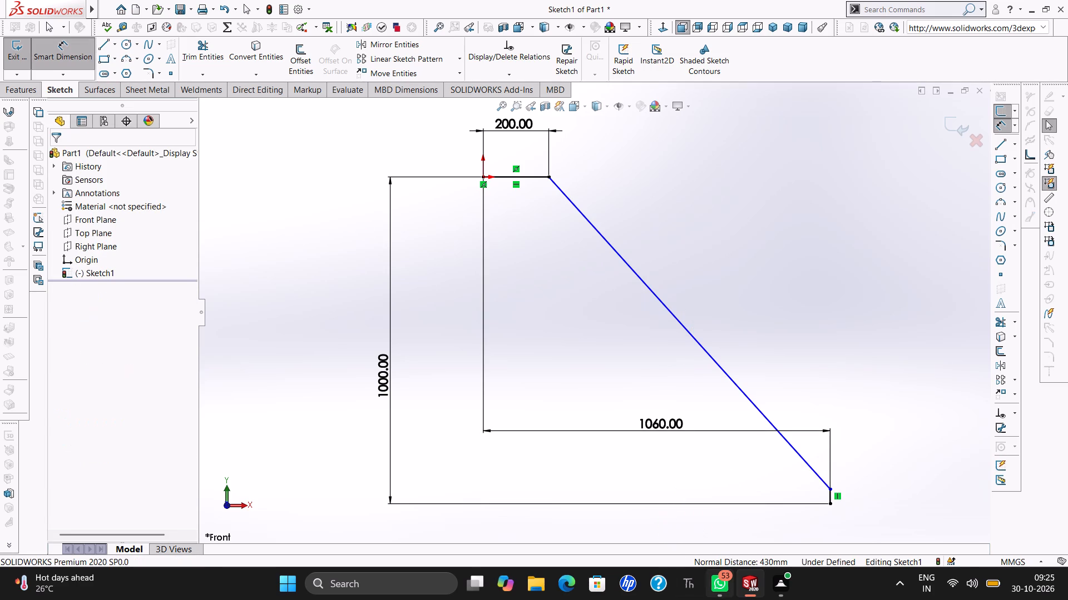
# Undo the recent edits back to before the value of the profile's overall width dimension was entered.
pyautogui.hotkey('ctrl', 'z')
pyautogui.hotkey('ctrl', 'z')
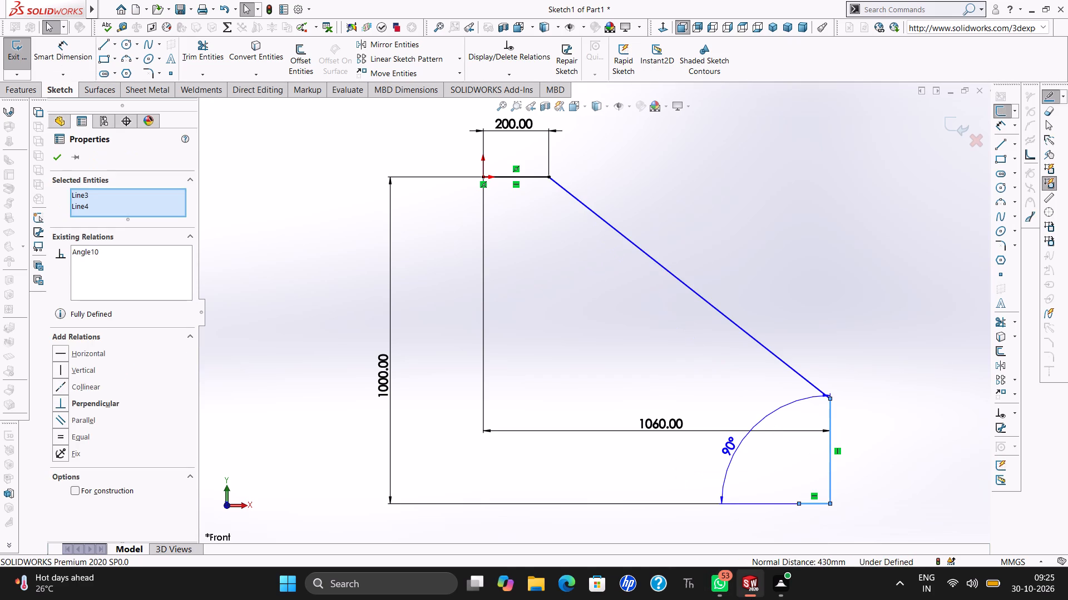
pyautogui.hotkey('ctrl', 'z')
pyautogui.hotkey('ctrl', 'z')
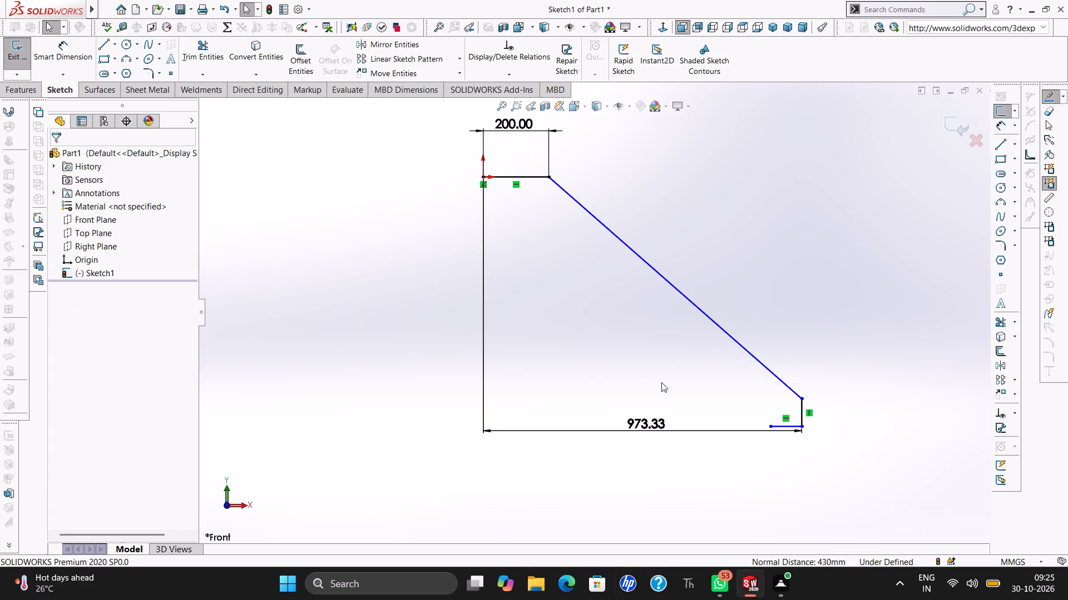
# Set the horizontal distance from the origin to the lower outer corner to 1060 mm.
pyautogui.doubleClick(646, 420)
pyautogui.write('1060')
pyautogui.press('Return')
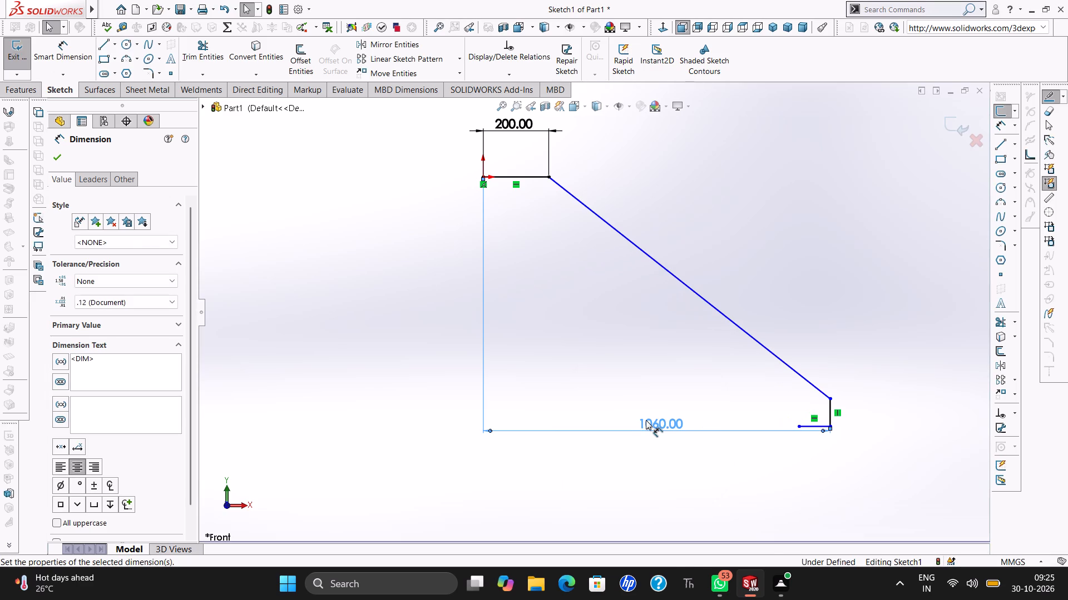
# Dimension the vertical distance from the upper horizontal line to the lower outer corner as 1000 mm.
pyautogui.click(75, 61)
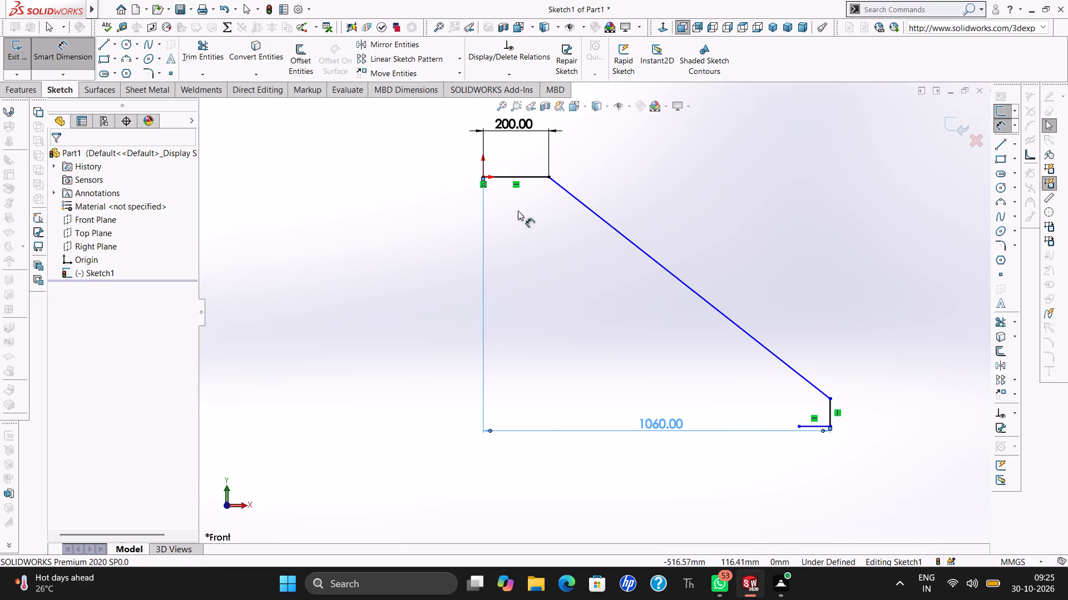
pyautogui.click(533, 179)
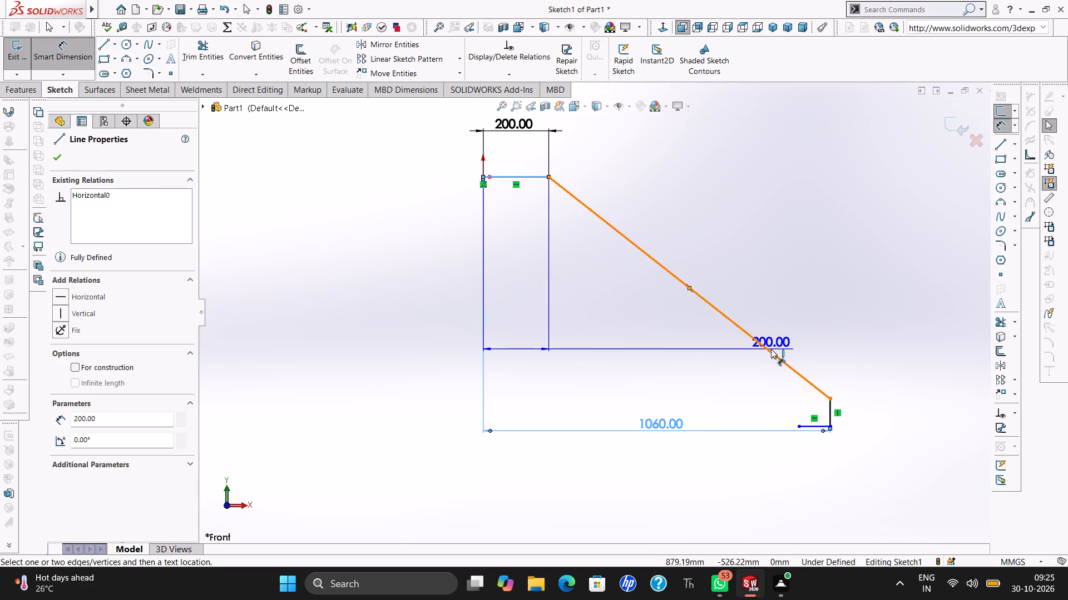
pyautogui.keyDown('shift'); pyautogui.click(832, 426); pyautogui.keyUp('shift')
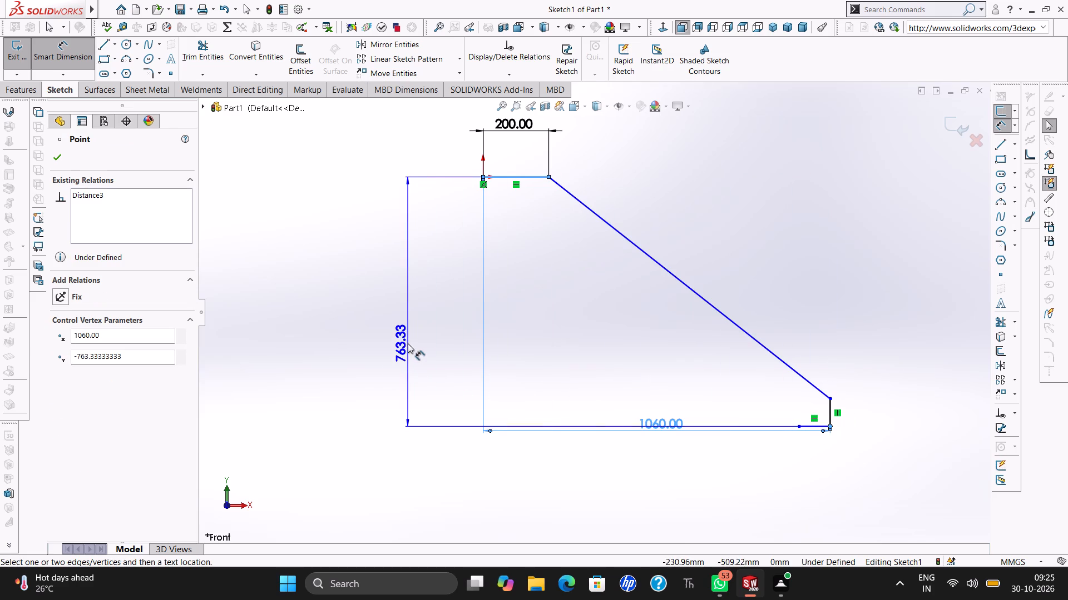
pyautogui.click(408, 343)
pyautogui.write('1000')
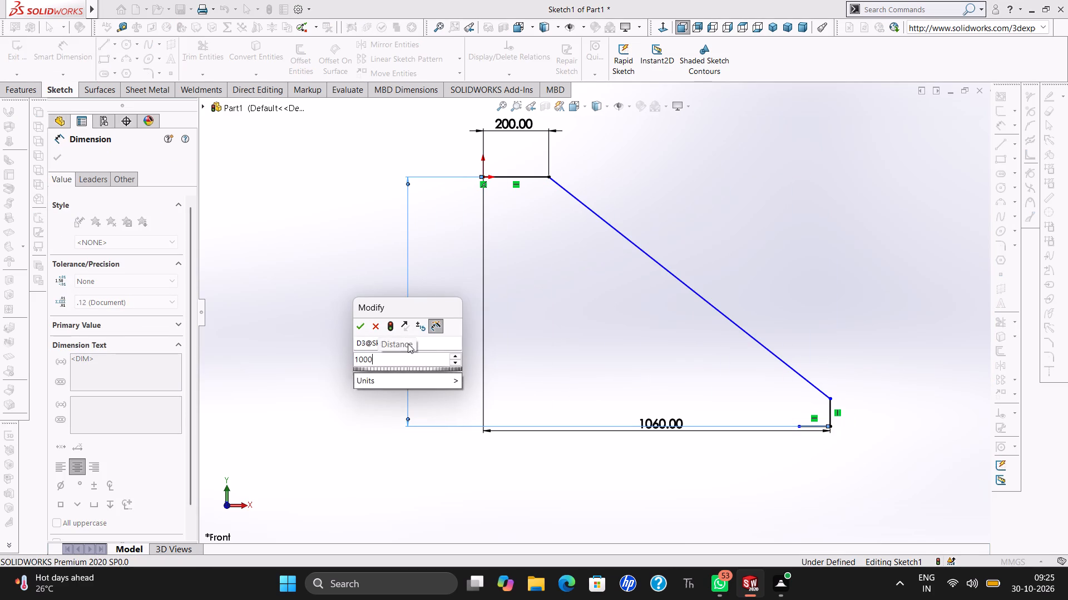
pyautogui.press('Return')
pyautogui.press('Escape')
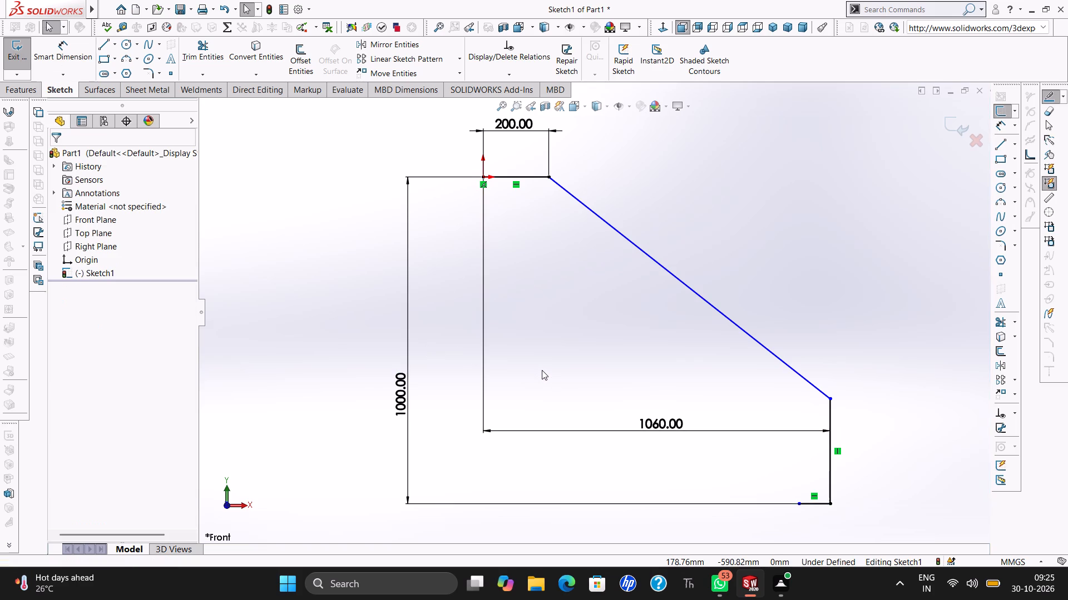
# Delete the short horizontal return line at the bottom of the profile.
pyautogui.click(810, 504)
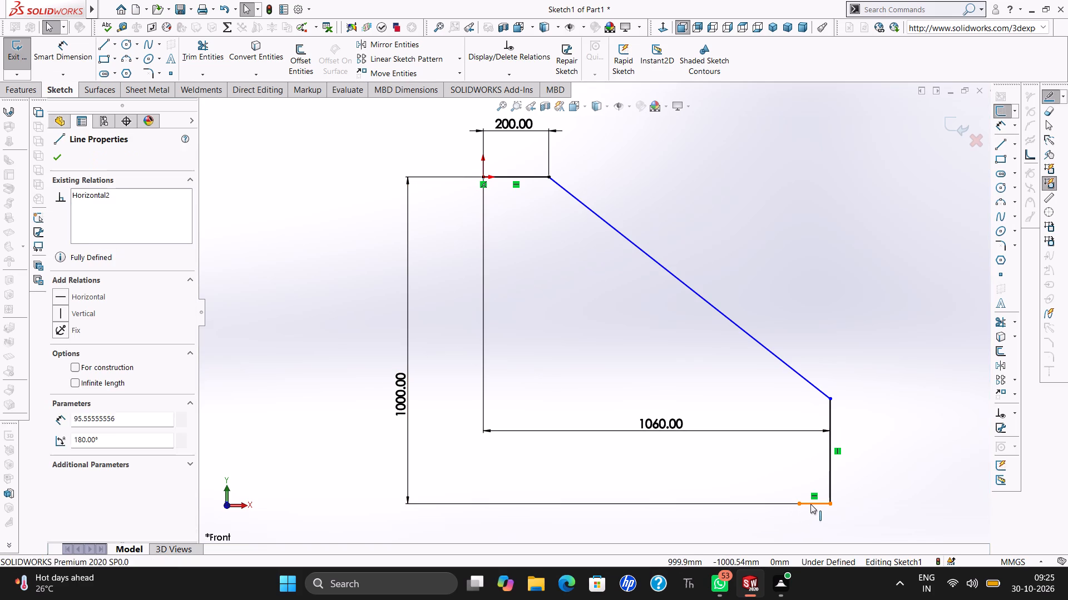
pyautogui.press('Delete')
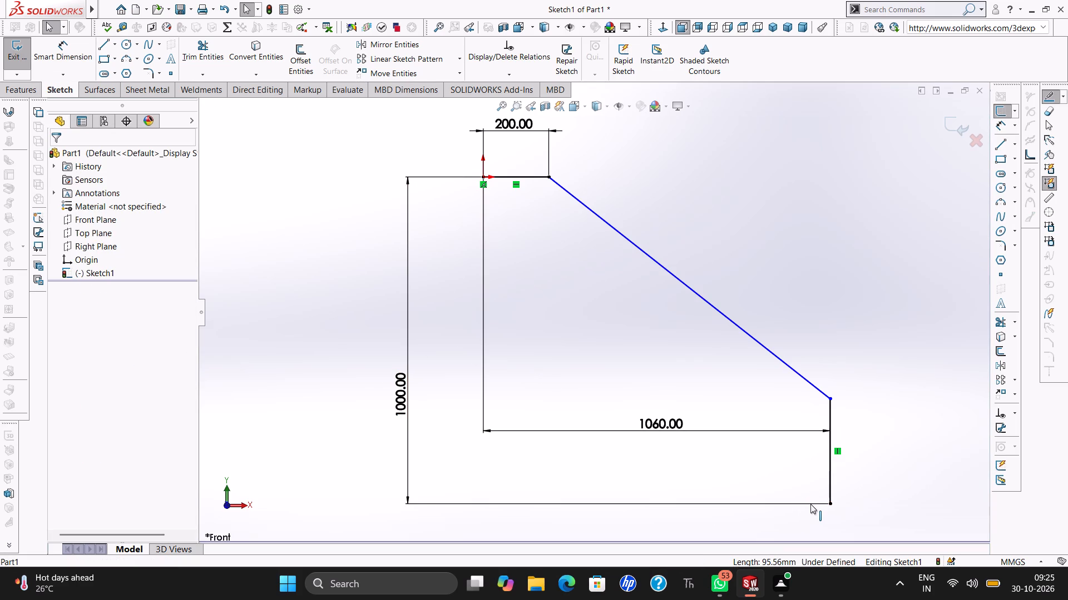
# Dimension the inside angle between the sloping line and the vertical line, trying 45+90 as its value.
pyautogui.click(93, 51)
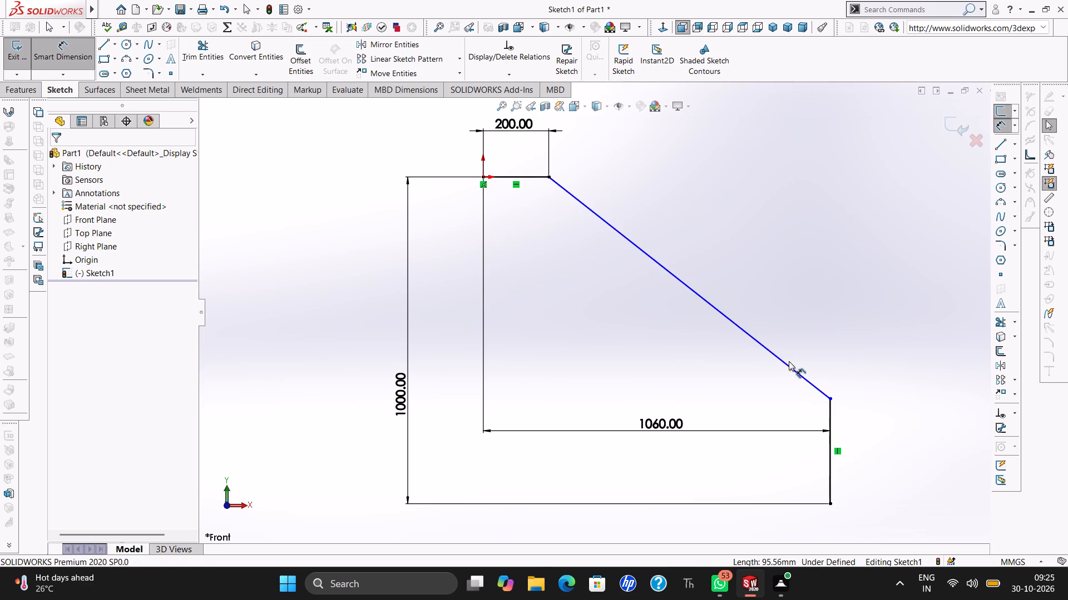
pyautogui.click(789, 361)
pyautogui.click(785, 362)
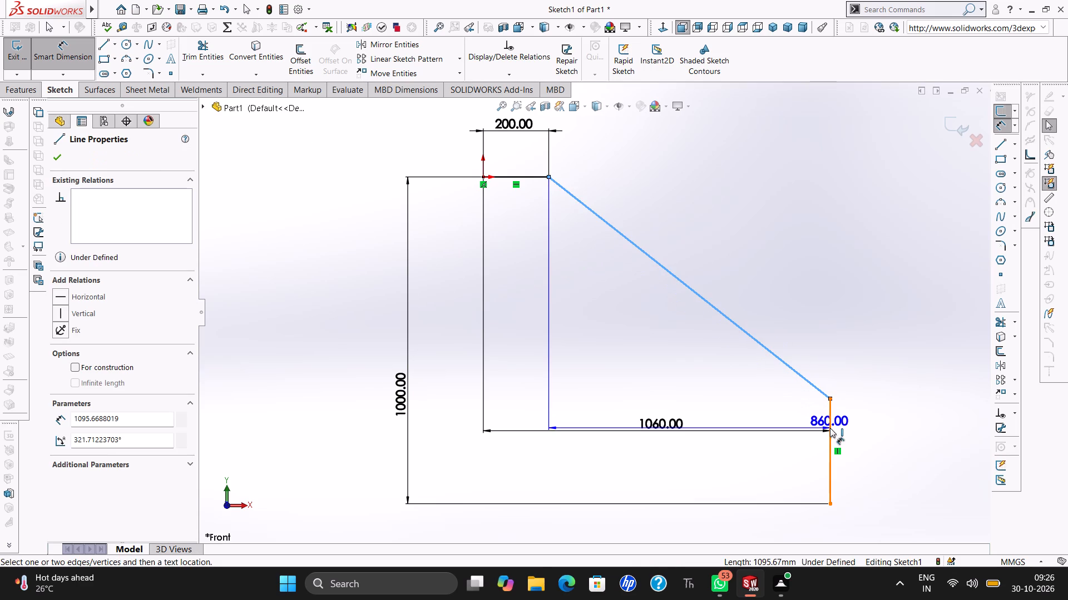
pyautogui.moveTo(830, 428); pyautogui.dragTo(765, 461)
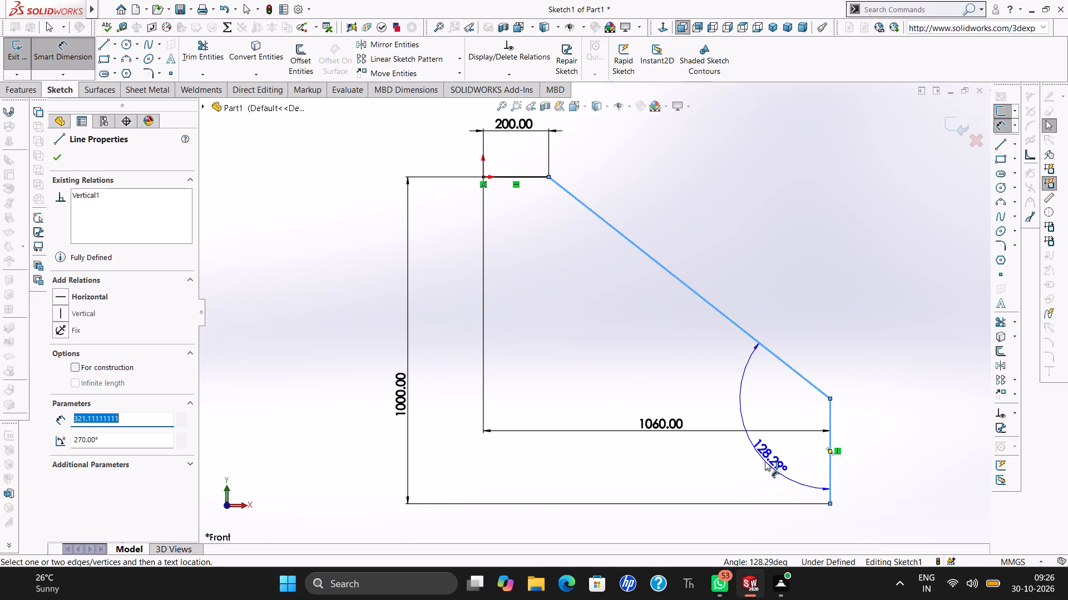
pyautogui.doubleClick(765, 461)
pyautogui.write('45')
pyautogui.write('+90')
pyautogui.press('Return')
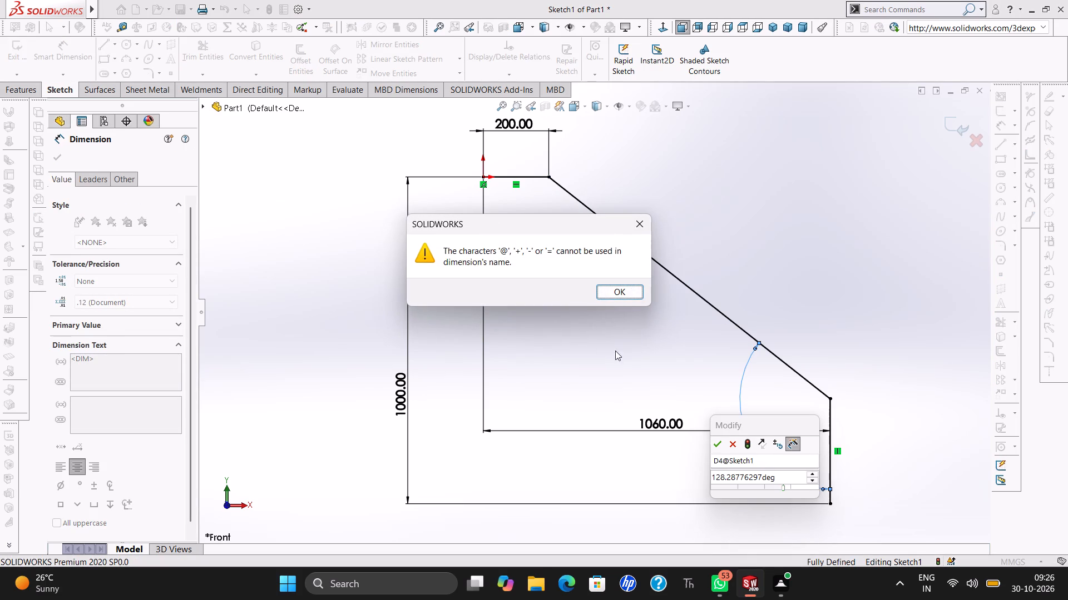
pyautogui.click(603, 290)
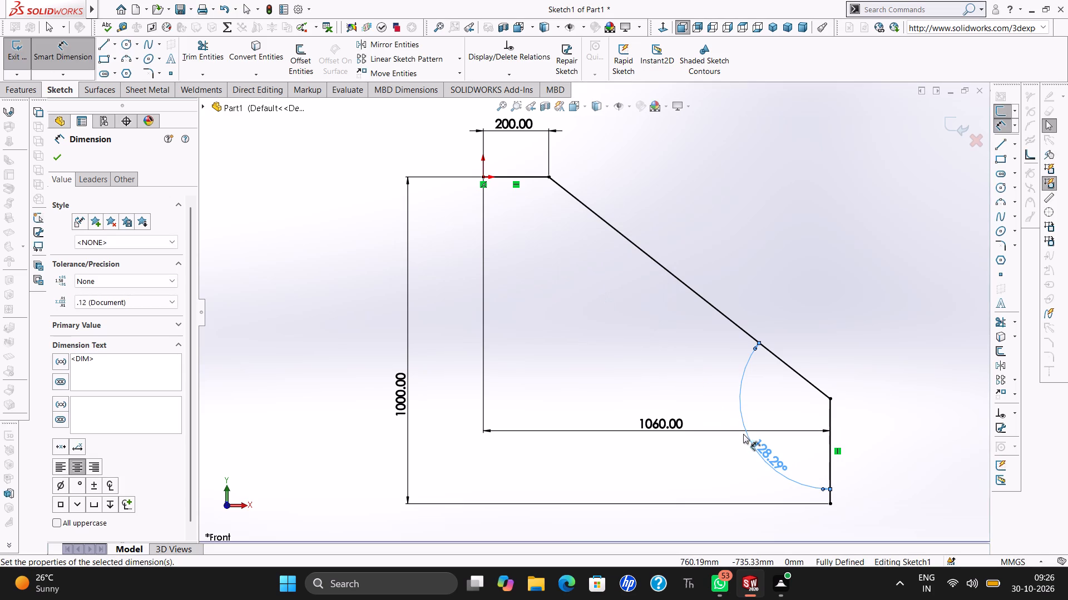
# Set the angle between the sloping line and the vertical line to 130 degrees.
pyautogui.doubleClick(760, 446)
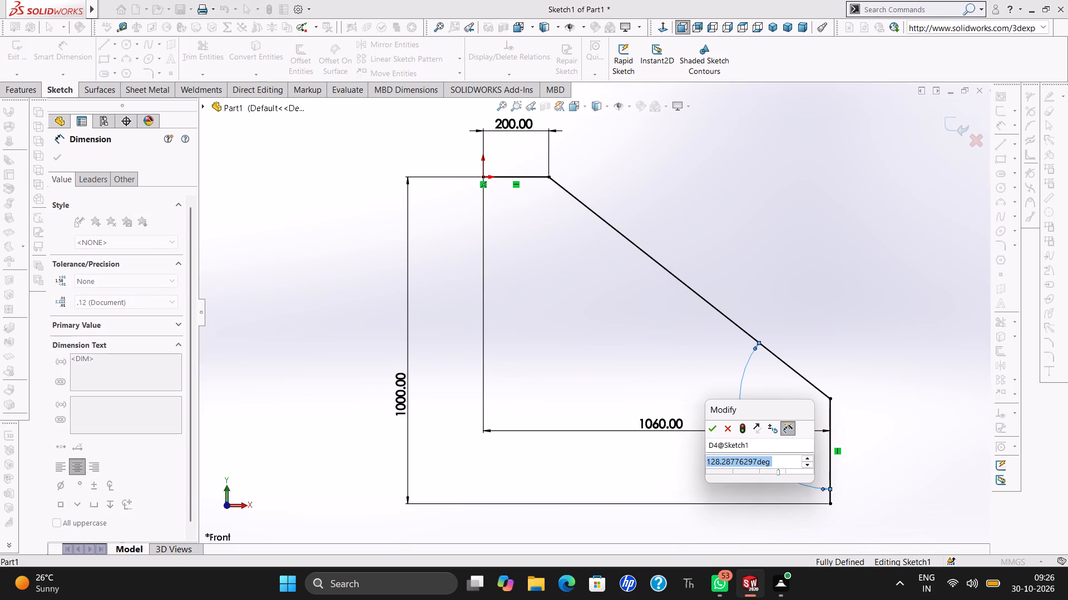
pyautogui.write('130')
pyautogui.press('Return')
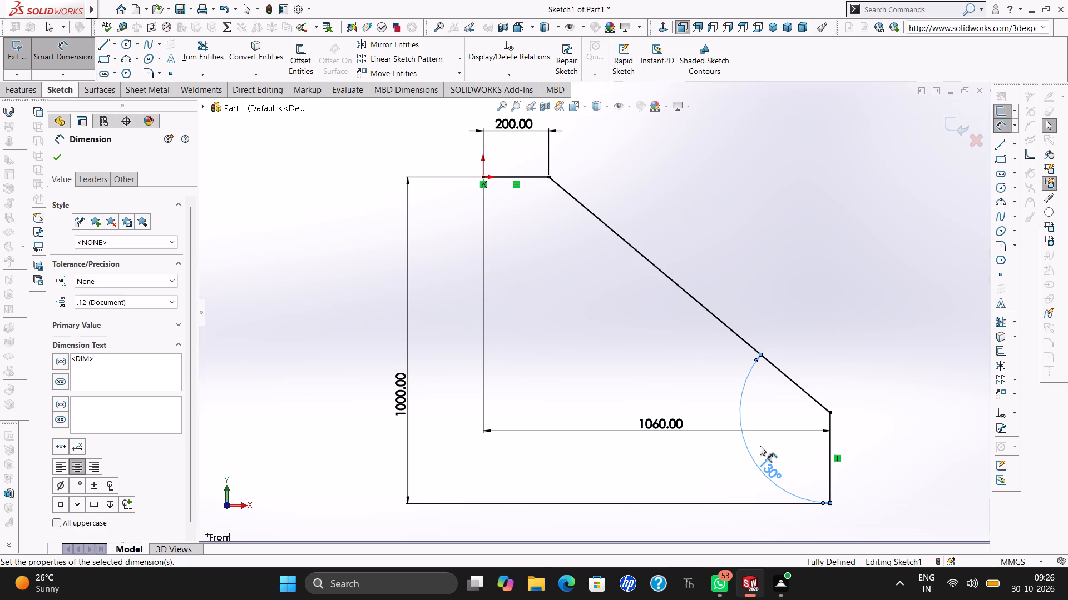
# Set the angle between the sloping line and the vertical line to 135 degrees.
pyautogui.doubleClick(758, 468)
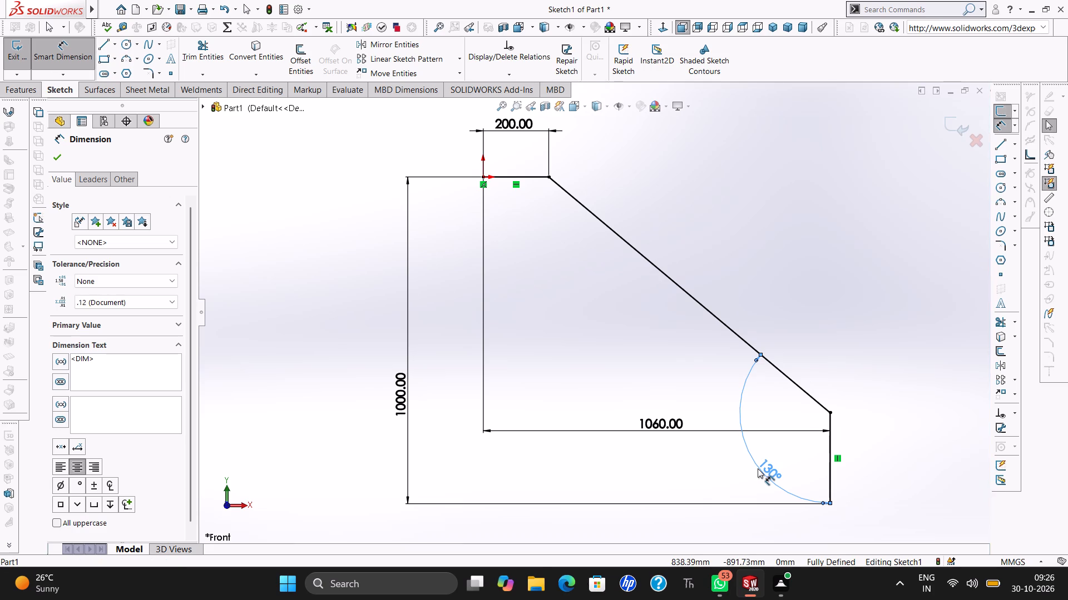
pyautogui.write('135')
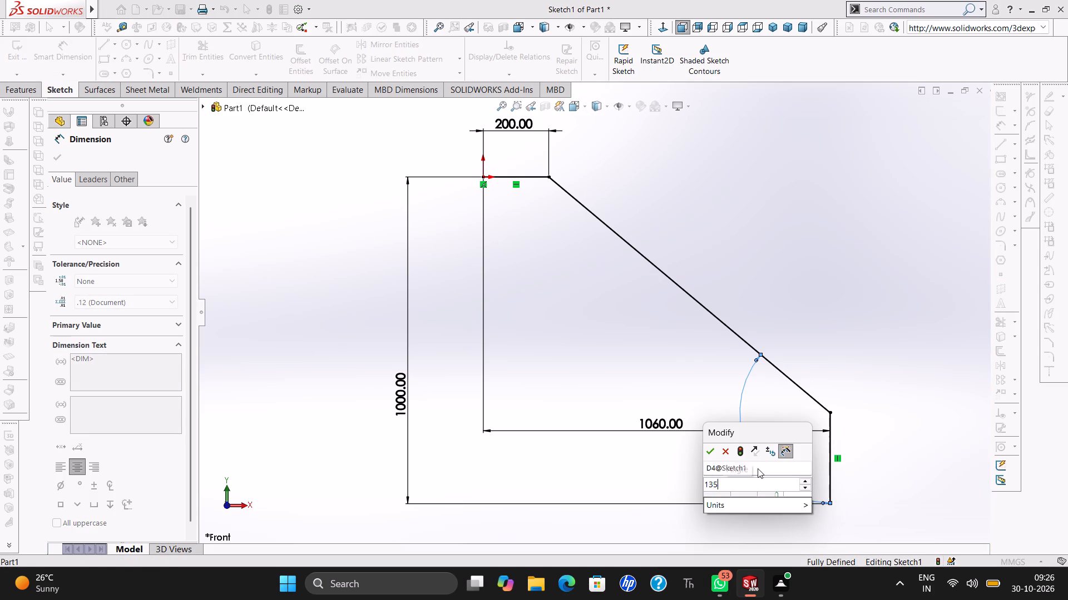
pyautogui.press('Return')
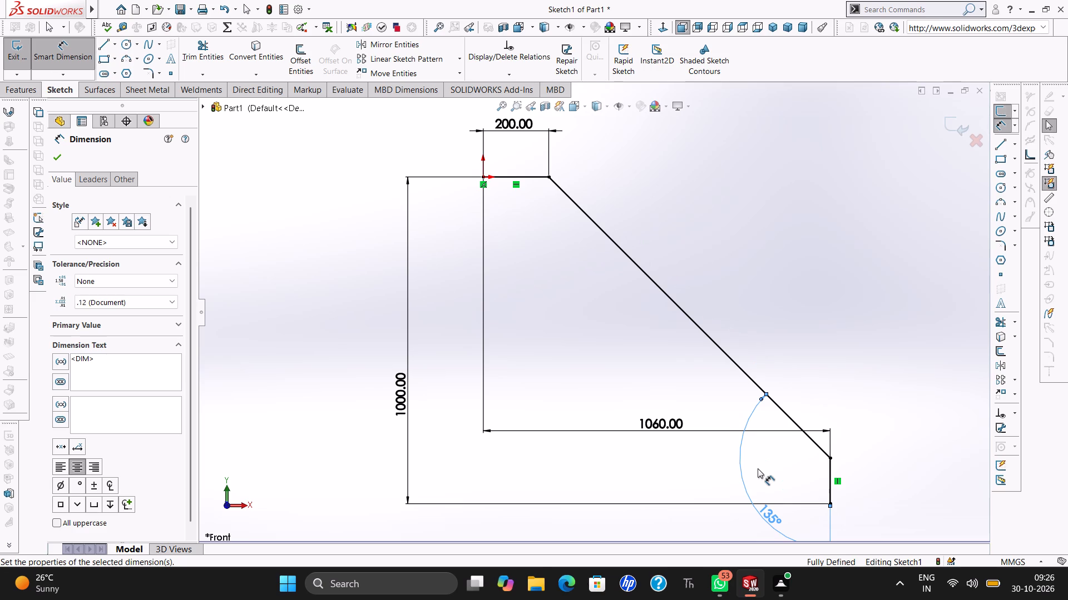
# Leave the Smart Dimension command and exit the finished profile sketch.
pyautogui.hotkey('ctrl', 'Escape')
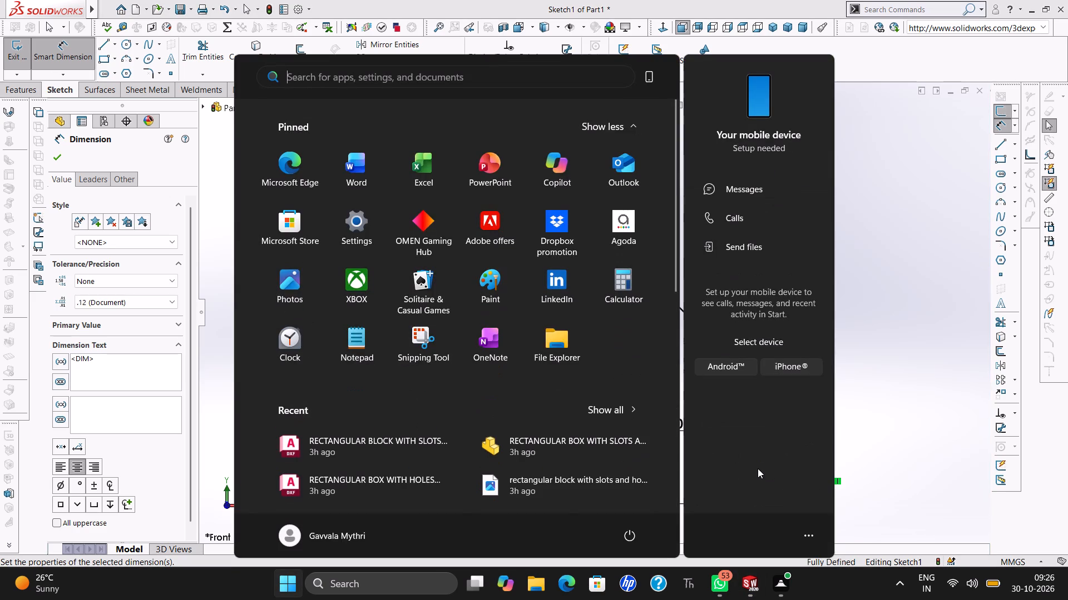
pyautogui.press('Escape')
pyautogui.click(710, 388)
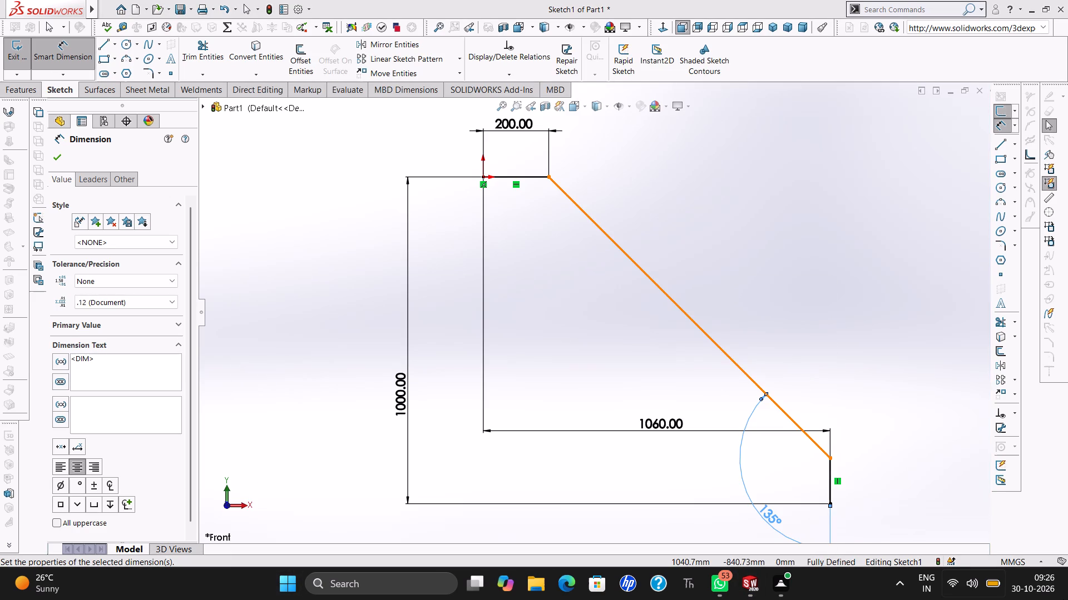
pyautogui.press('Escape')
pyautogui.press('Escape')
pyautogui.hscroll(2, 990, 465)
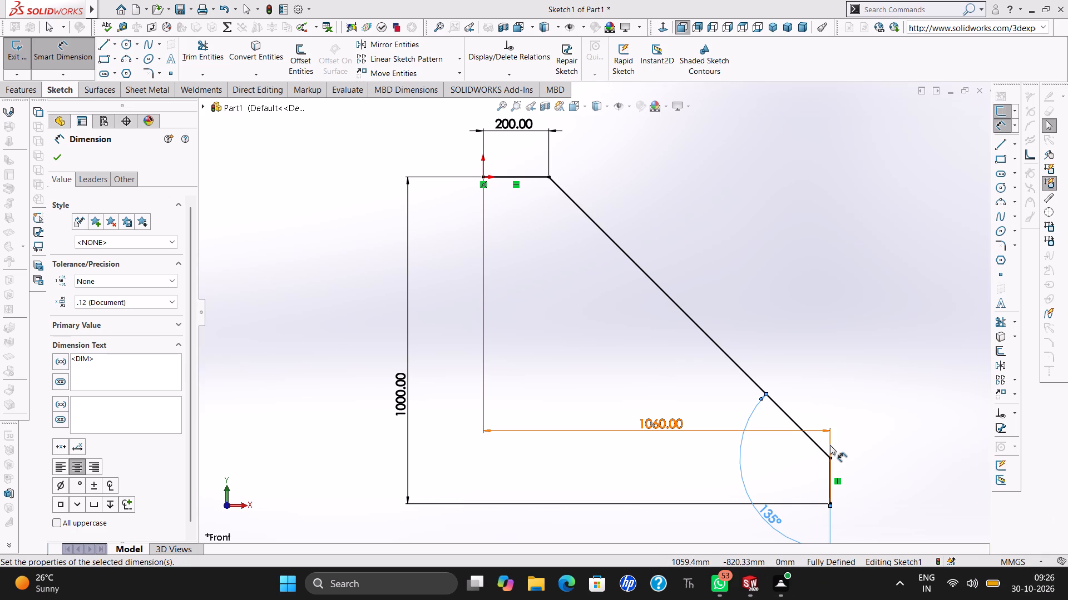
pyautogui.press('Escape')
pyautogui.press('Escape')
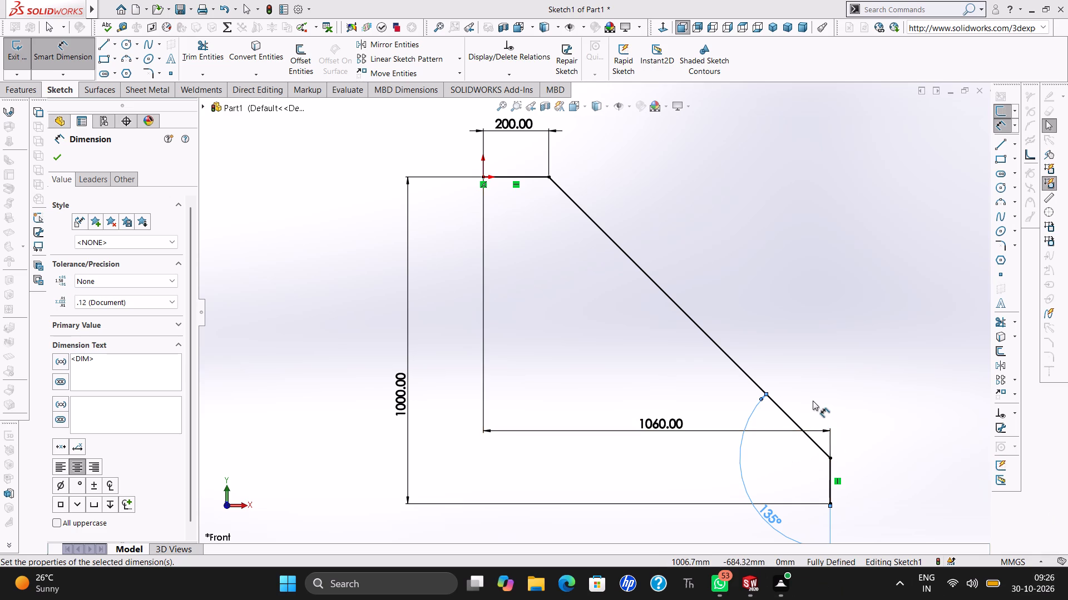
pyautogui.keyDown('ctrl'); pyautogui.scroll(2, 813, 401); pyautogui.keyUp('ctrl')
pyautogui.press('Escape')
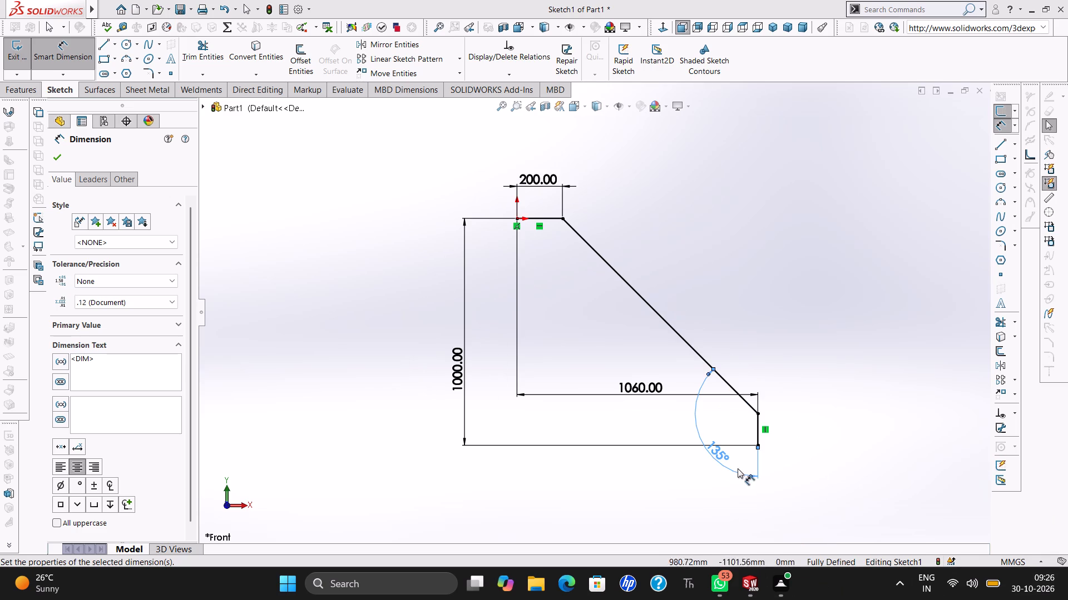
pyautogui.click(65, 44)
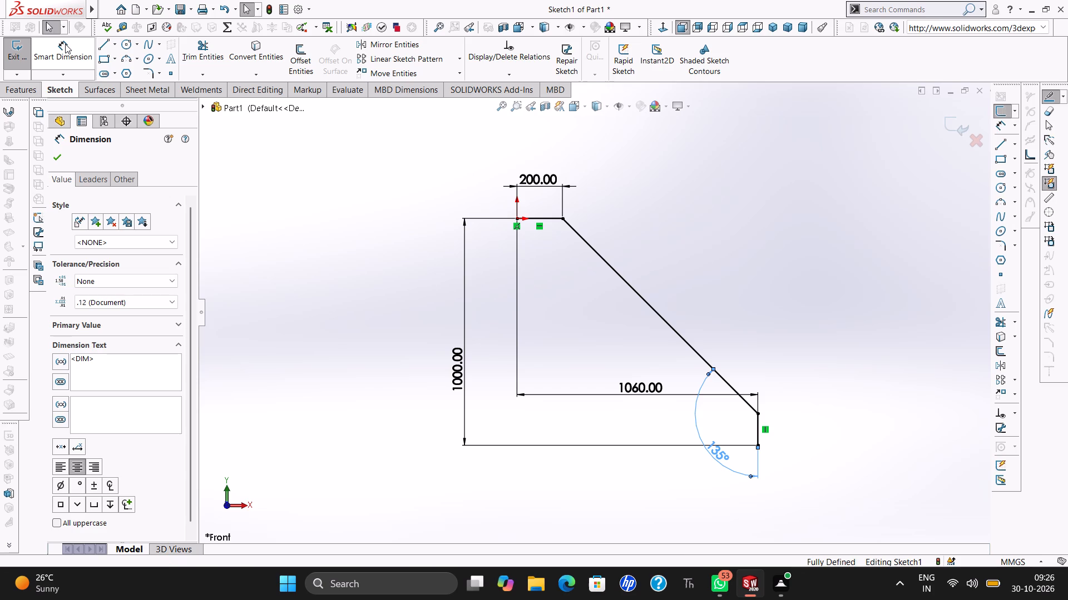
pyautogui.press('Escape')
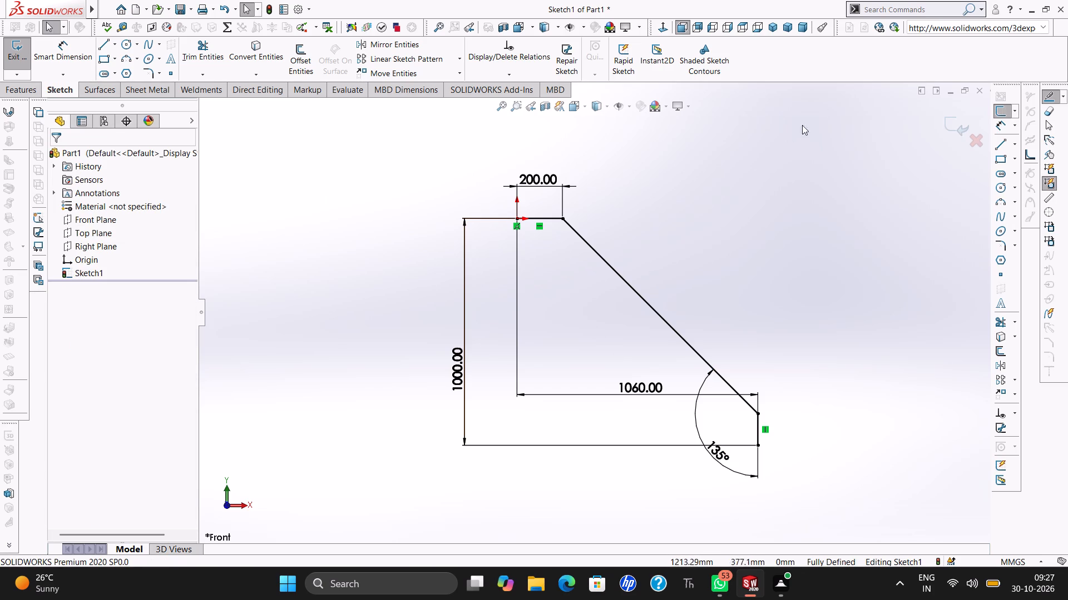
pyautogui.click(959, 129)
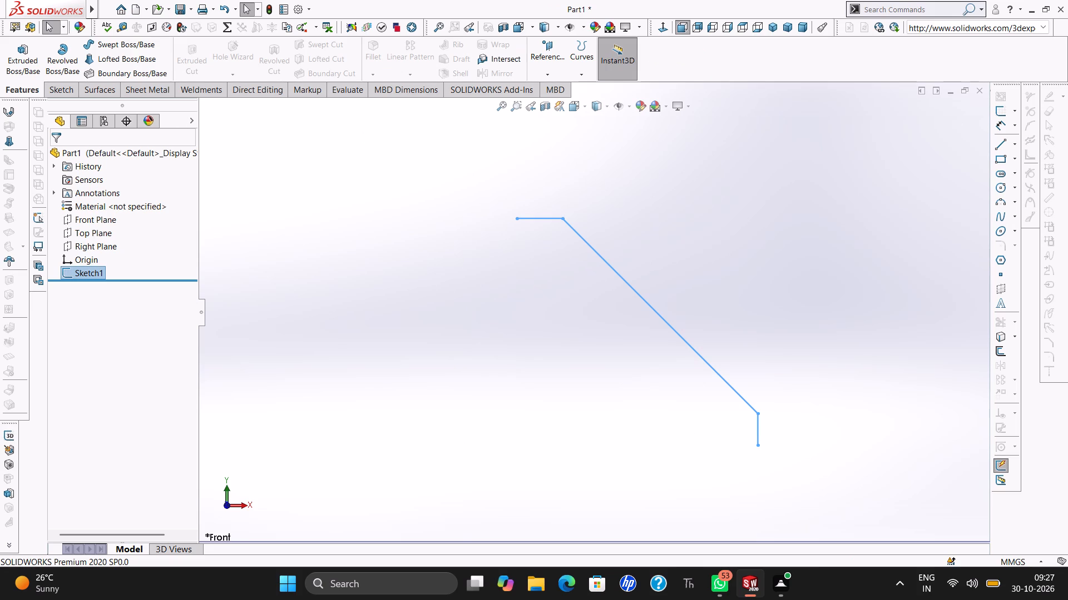
# Add a Weldment feature to the part.
pyautogui.click(189, 84)
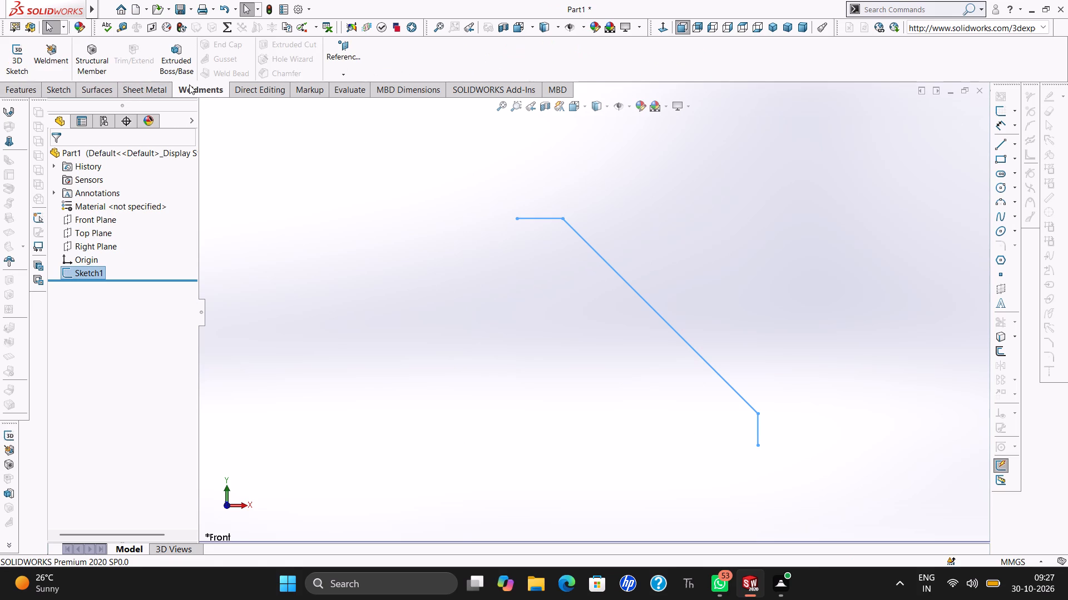
pyautogui.click(49, 59)
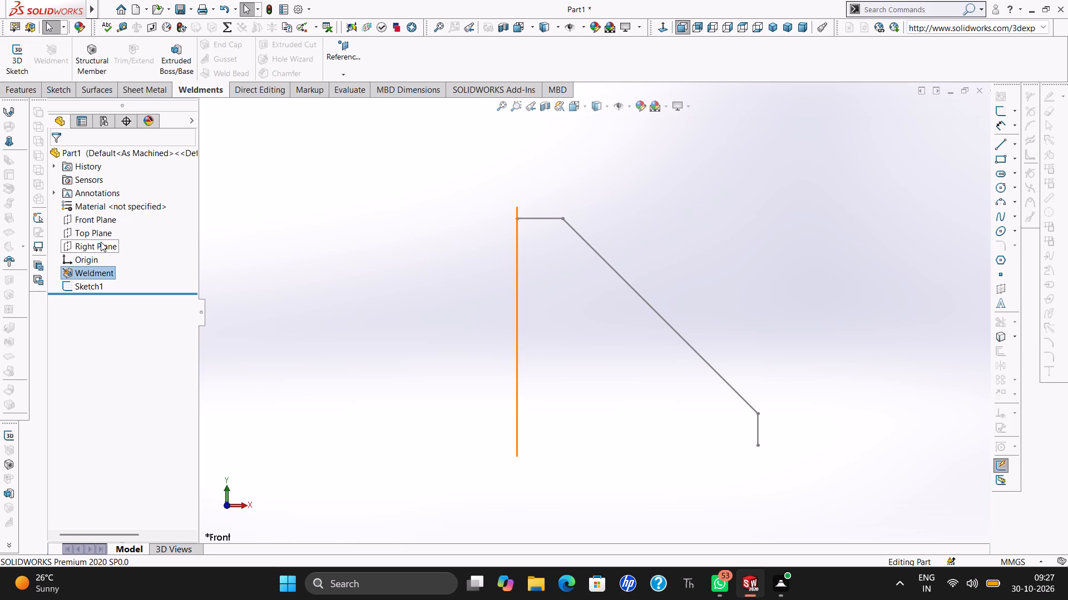
# Set up an iso C channel structural member, size 120 x 12, along the horizontal, sloping and vertical sketch lines as one group.
pyautogui.click(98, 54)
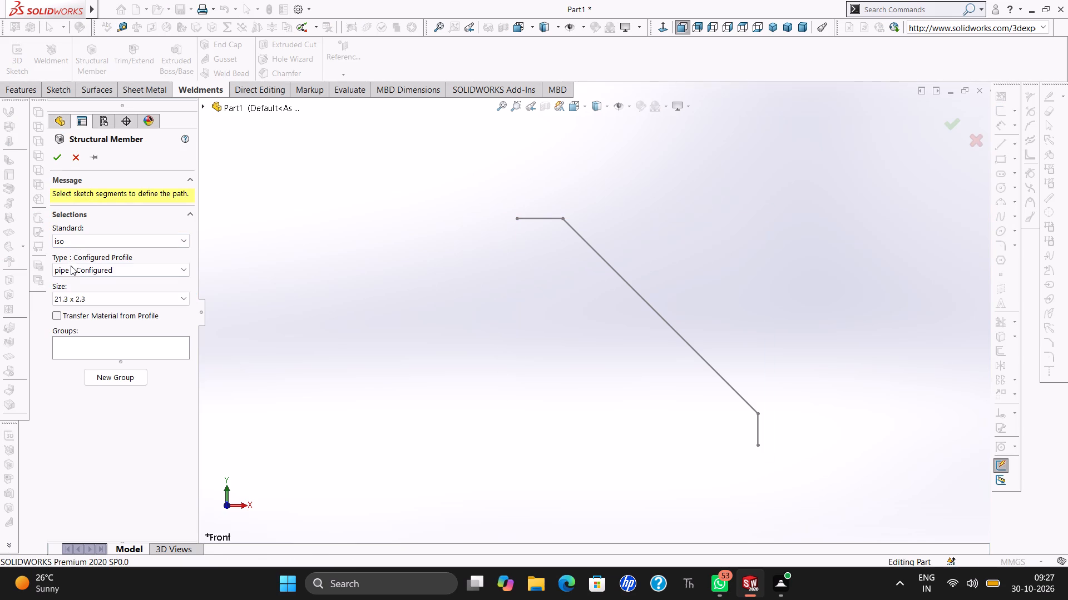
pyautogui.click(76, 270)
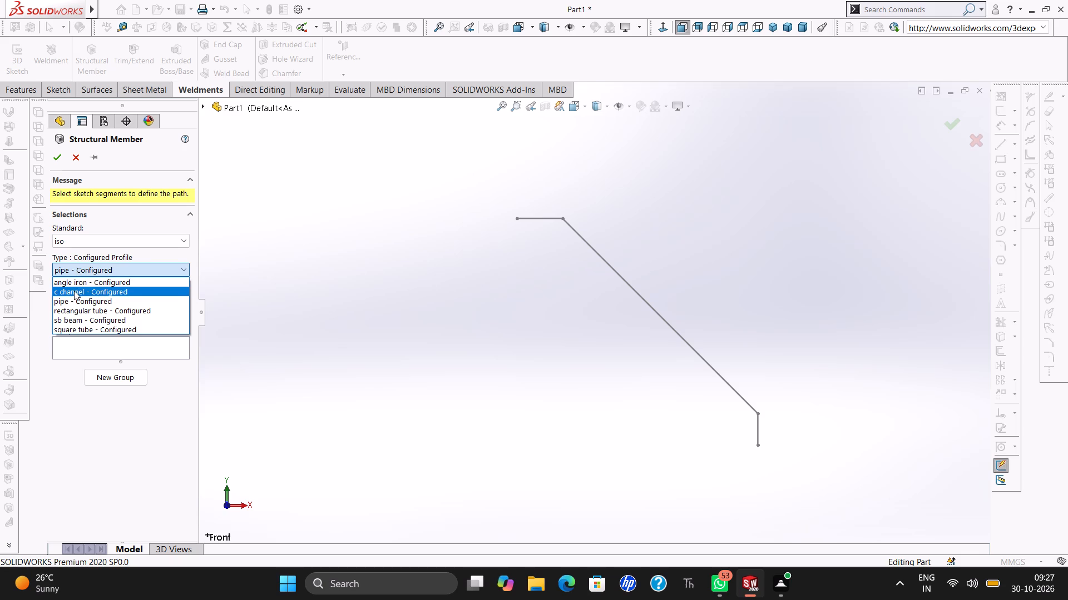
pyautogui.click(74, 291)
pyautogui.click(74, 304)
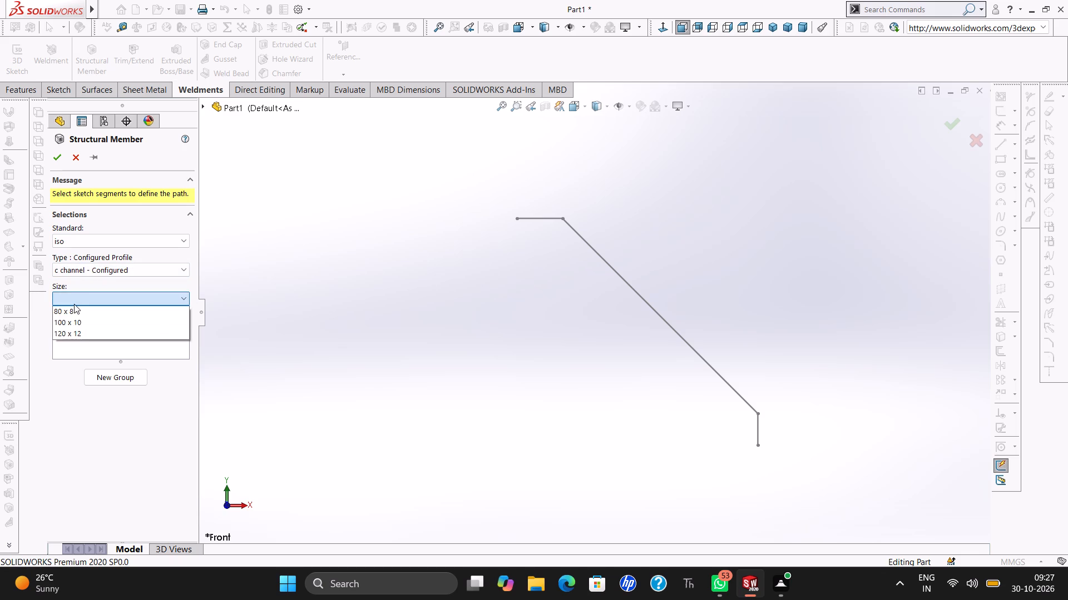
pyautogui.click(65, 330)
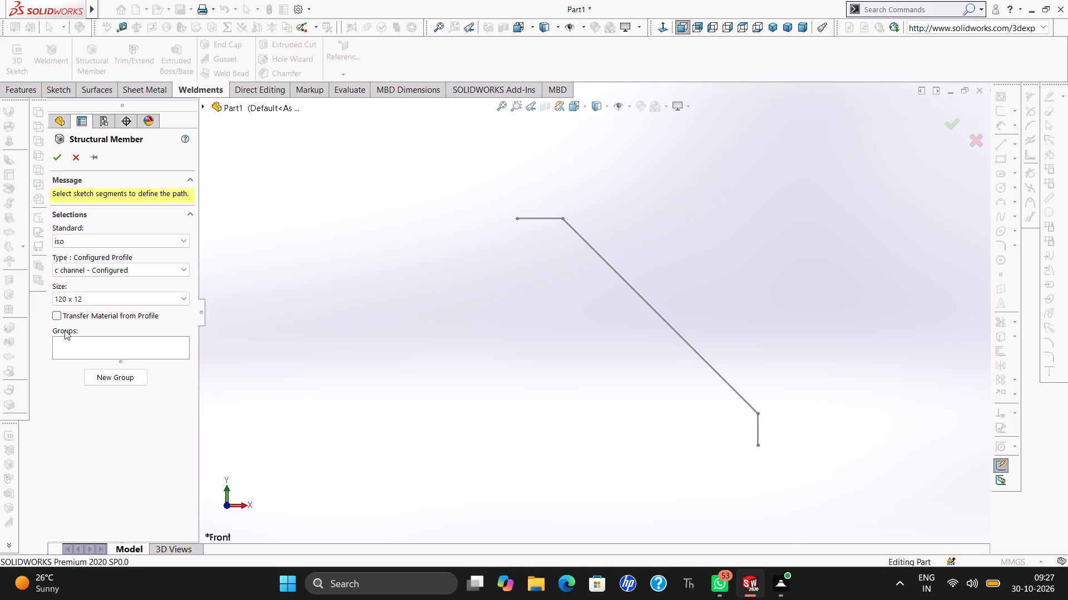
pyautogui.click(67, 342)
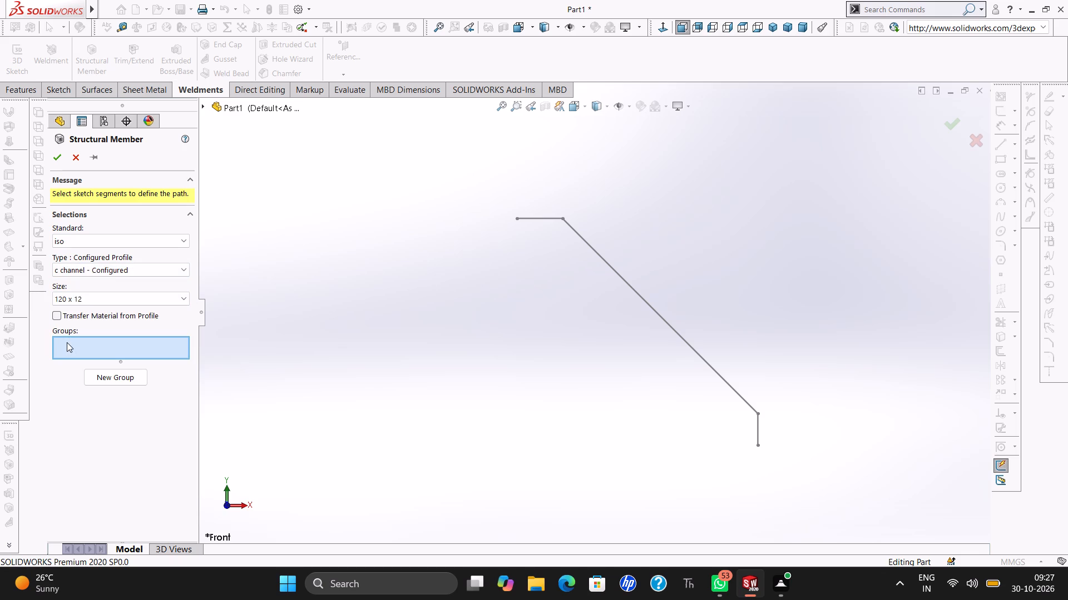
pyautogui.click(553, 221)
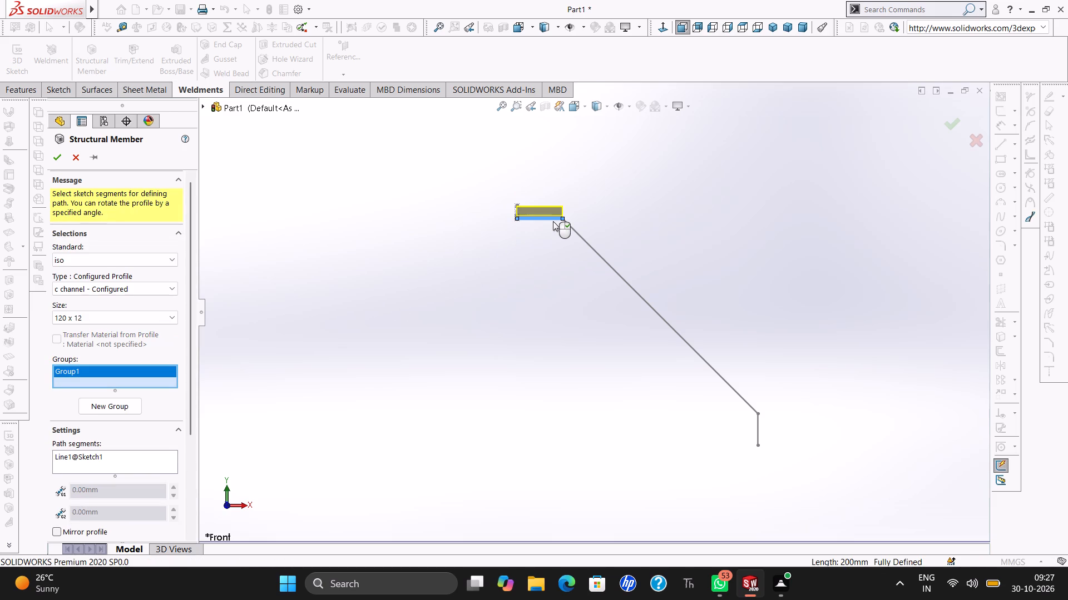
pyautogui.click(607, 261)
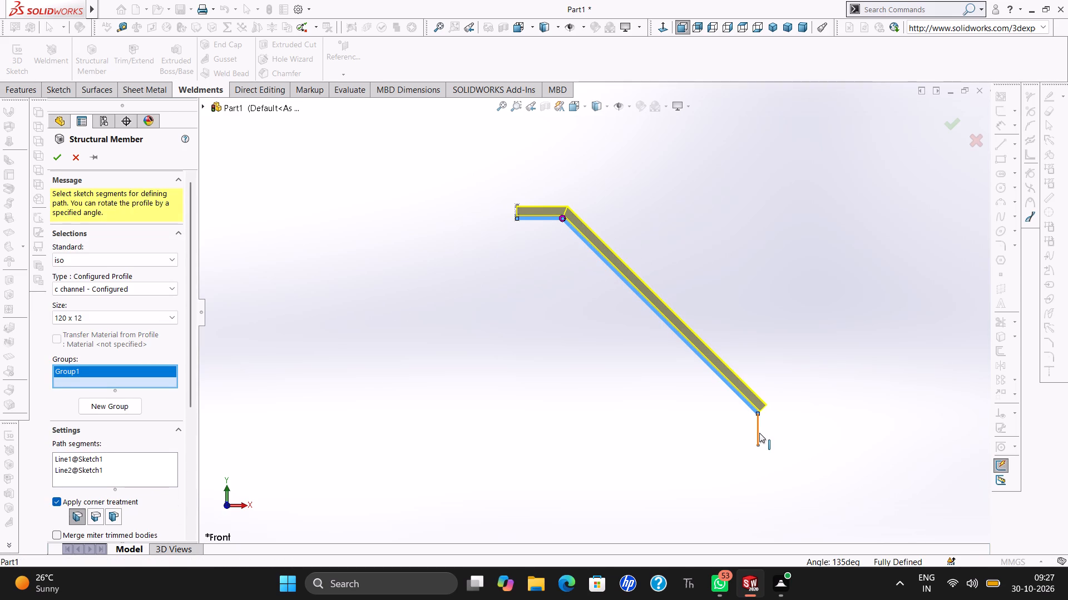
pyautogui.click(759, 433)
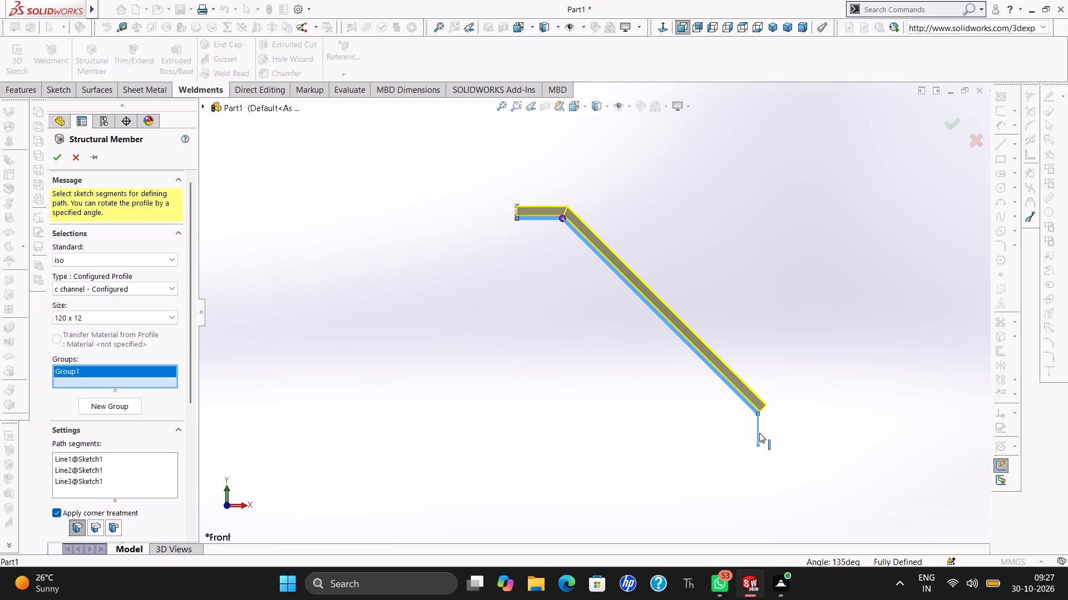
# Examine the C channel preview from several angles, checking profile orientation and corner joints, and review the group's settings.
pyautogui.keyDown('ctrl'); pyautogui.scroll(3, 759, 433); pyautogui.keyUp('ctrl')
pyautogui.keyDown('ctrl'); pyautogui.scroll(-6, 759, 433); pyautogui.keyUp('ctrl')
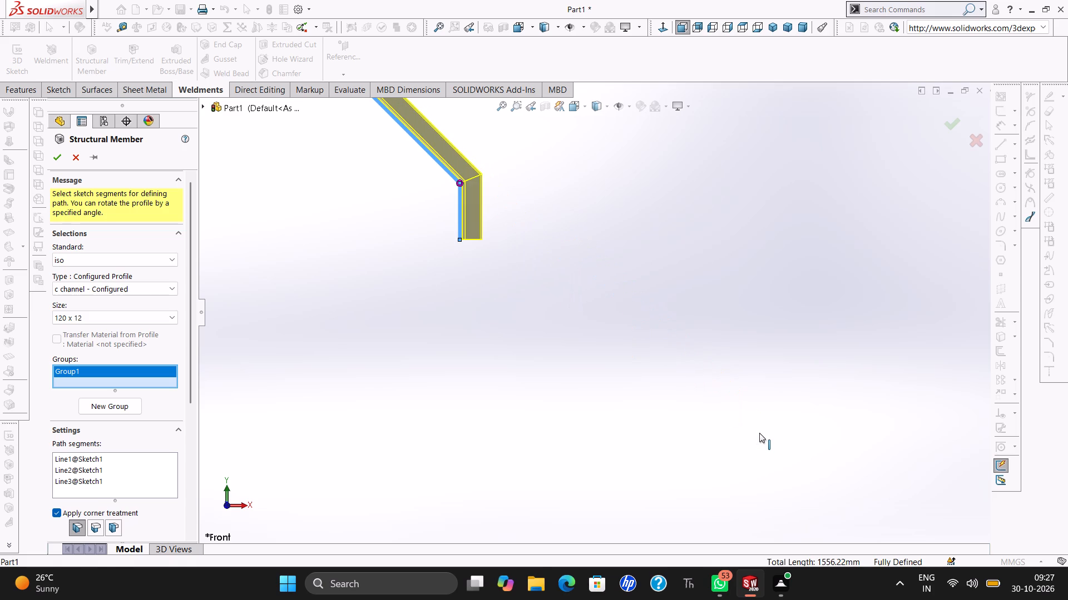
pyautogui.click(505, 106)
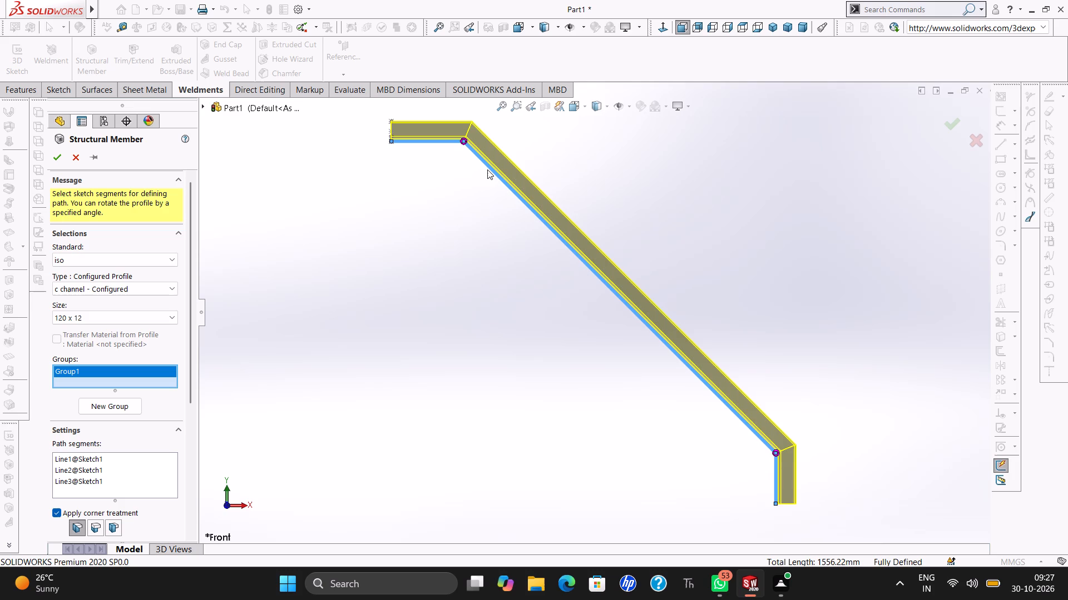
pyautogui.keyDown('ctrl'); pyautogui.scroll(-9, 487, 169); pyautogui.keyUp('ctrl')
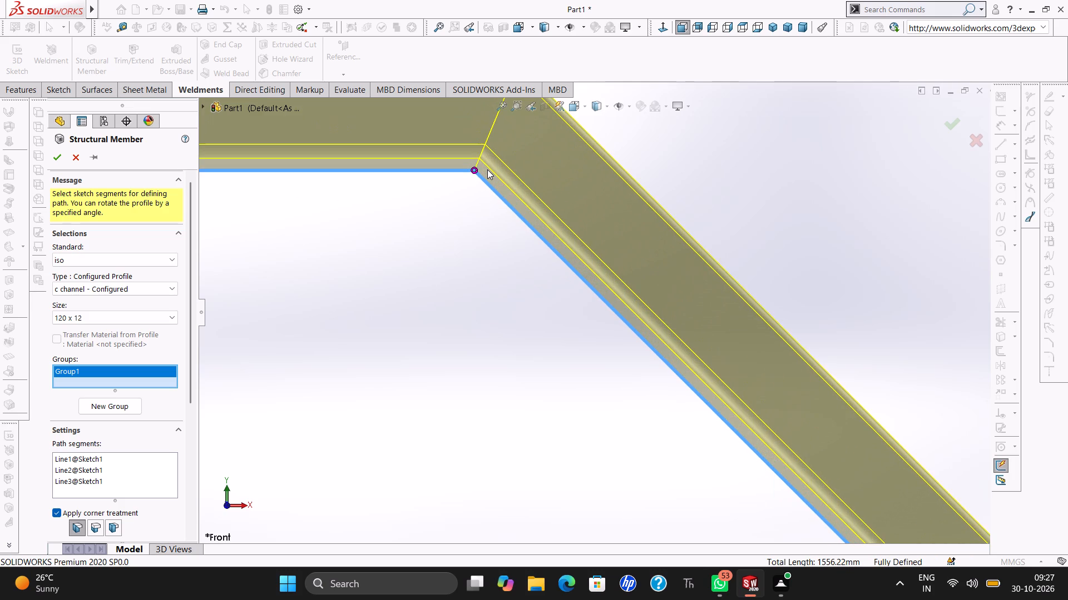
pyautogui.hotkey('ctrl', 'Left')
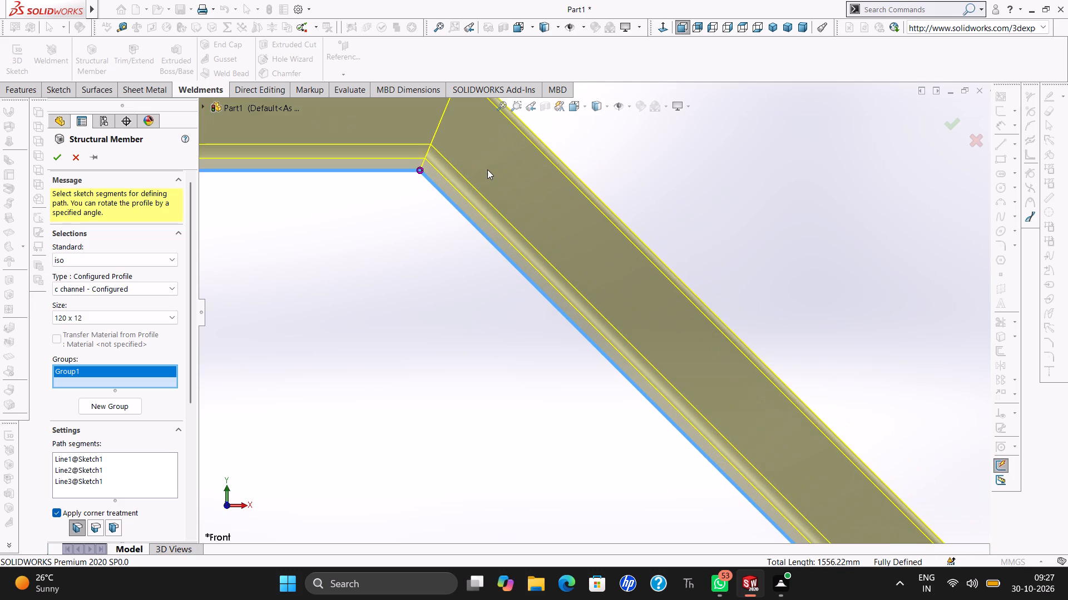
pyautogui.hotkey('ctrl', 'Left')
pyautogui.press('Left')
pyautogui.press('Left')
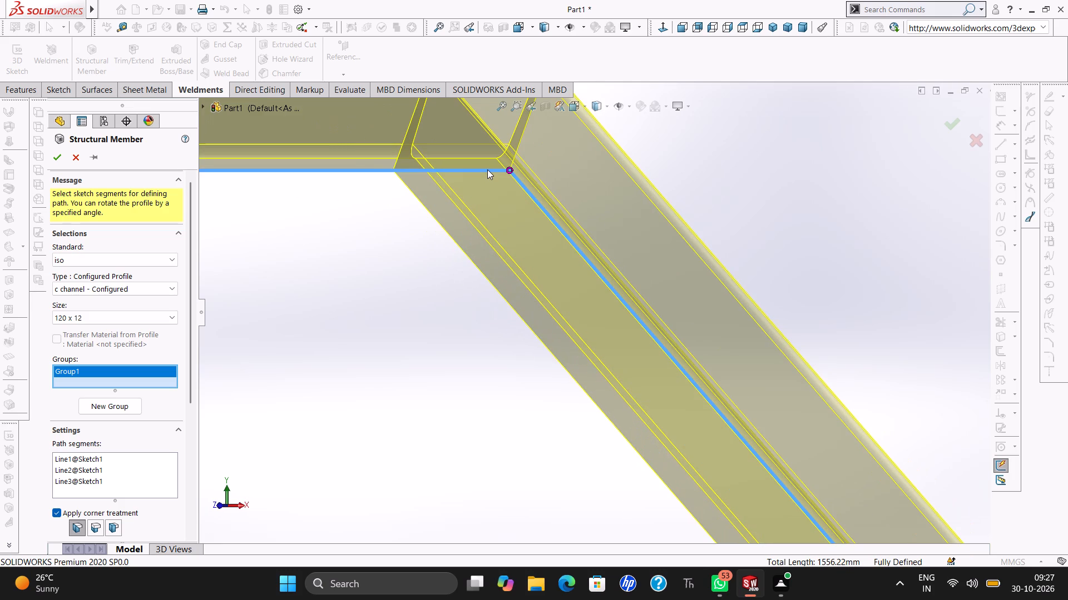
pyautogui.keyDown('ctrl'); pyautogui.scroll(3, 487, 169); pyautogui.keyUp('ctrl')
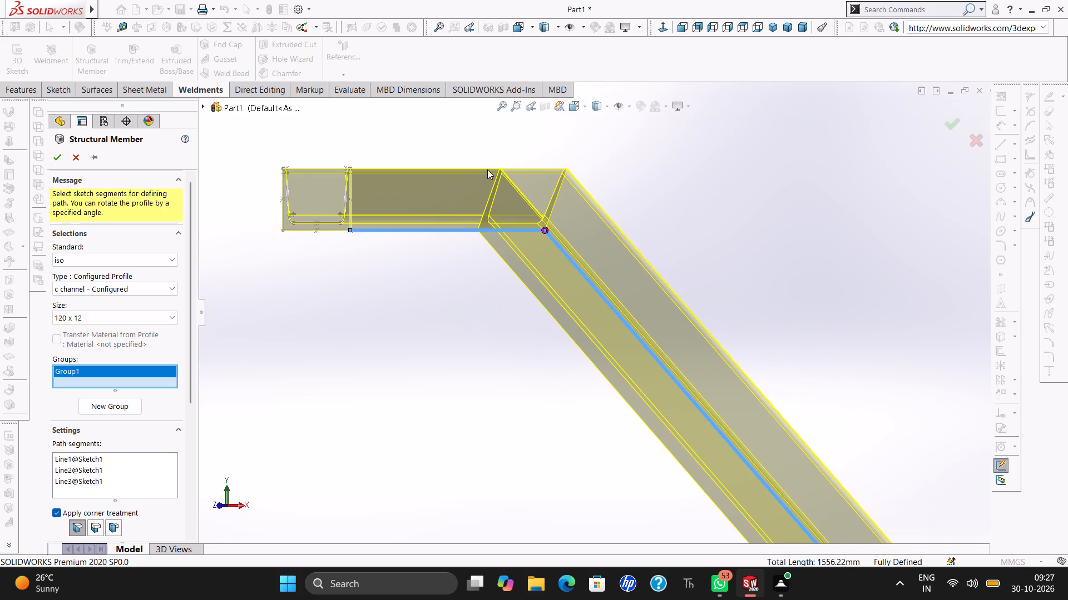
pyautogui.press('Left')
pyautogui.press('Left')
pyautogui.press('Left')
pyautogui.press('Left')
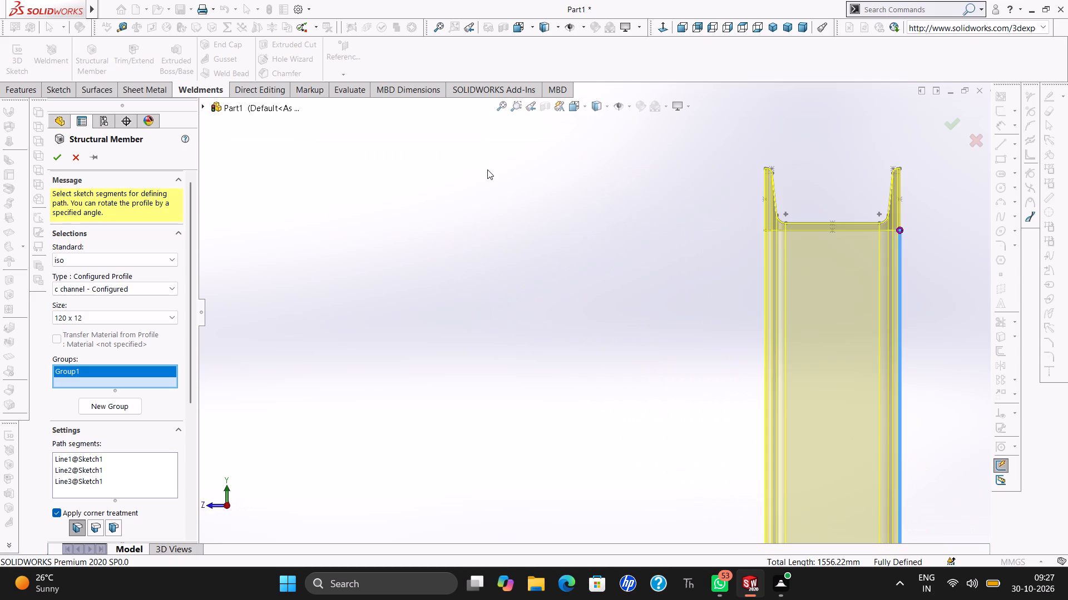
pyautogui.press('Right')
pyautogui.press('Right')
pyautogui.press('Right')
pyautogui.press('Right')
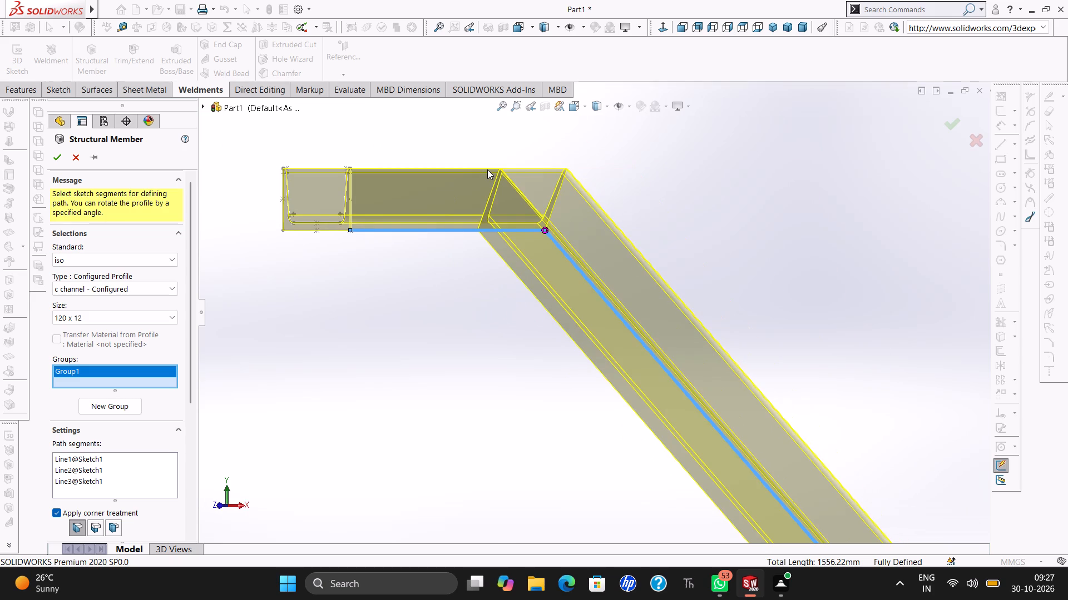
pyautogui.press('Right')
pyautogui.press('Right')
pyautogui.press('Up')
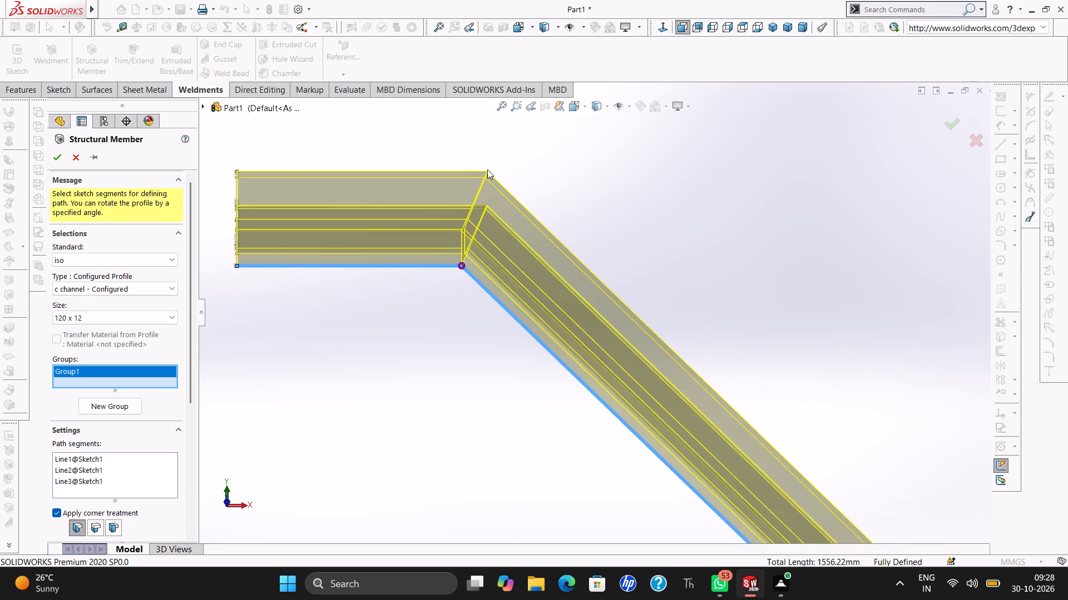
pyautogui.press('Up')
pyautogui.press('Up')
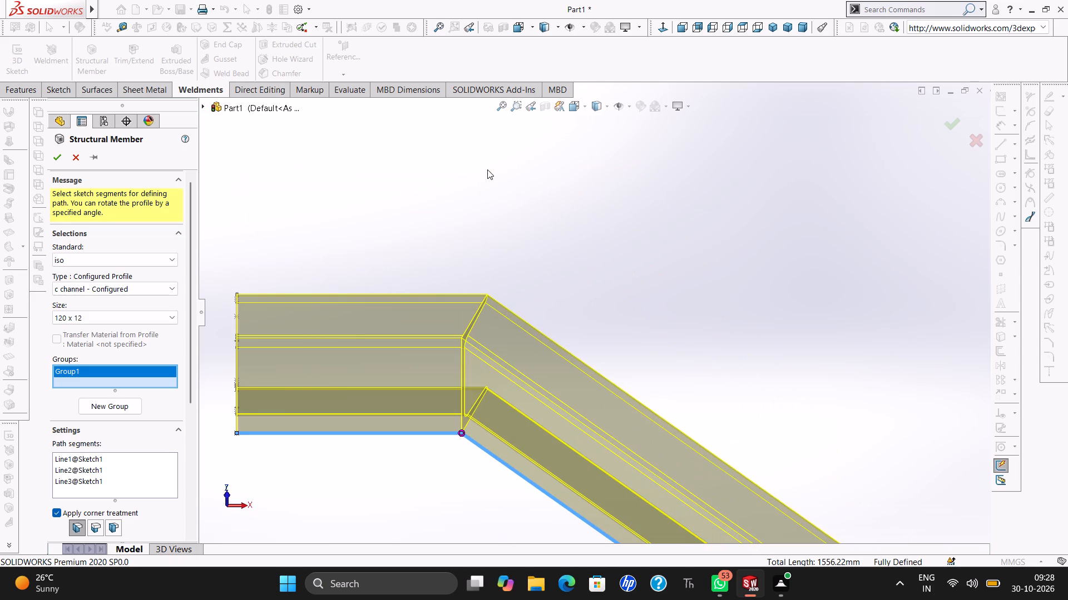
pyautogui.click(503, 101)
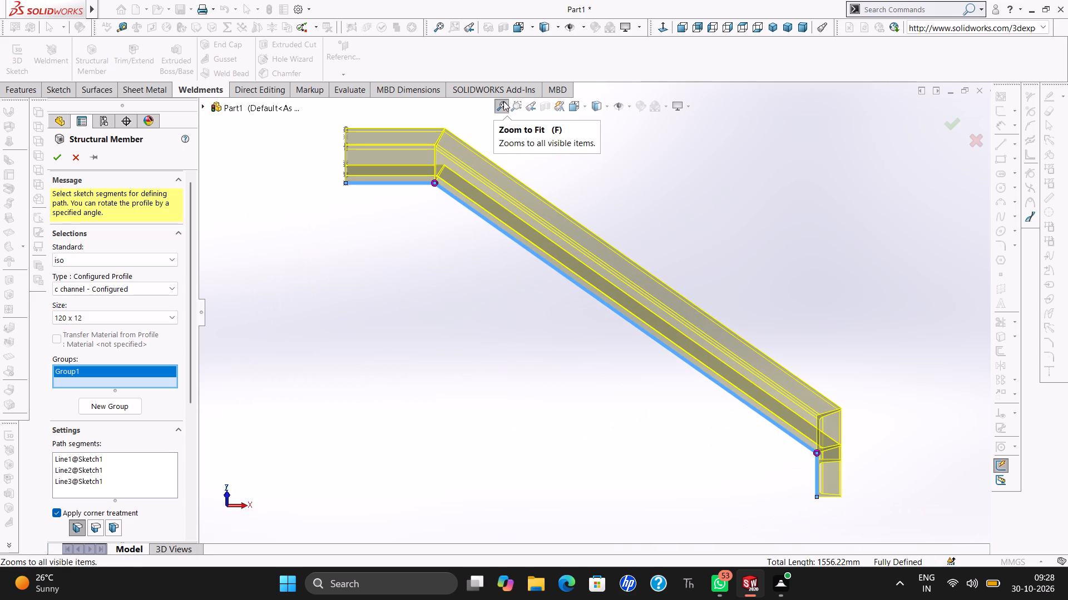
pyautogui.press('Down')
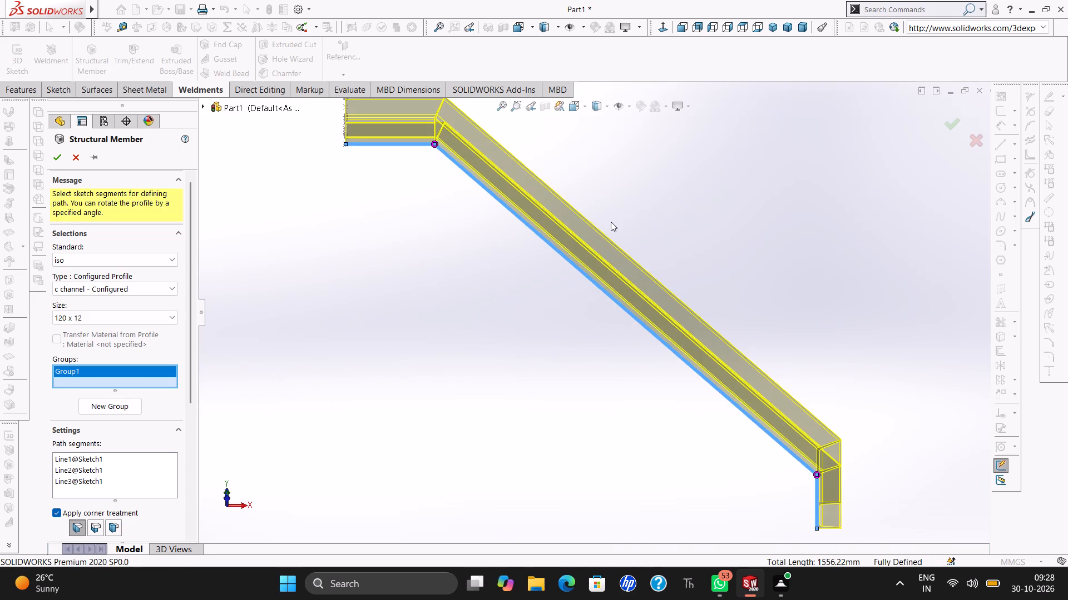
pyautogui.press('Up')
pyautogui.press('Up')
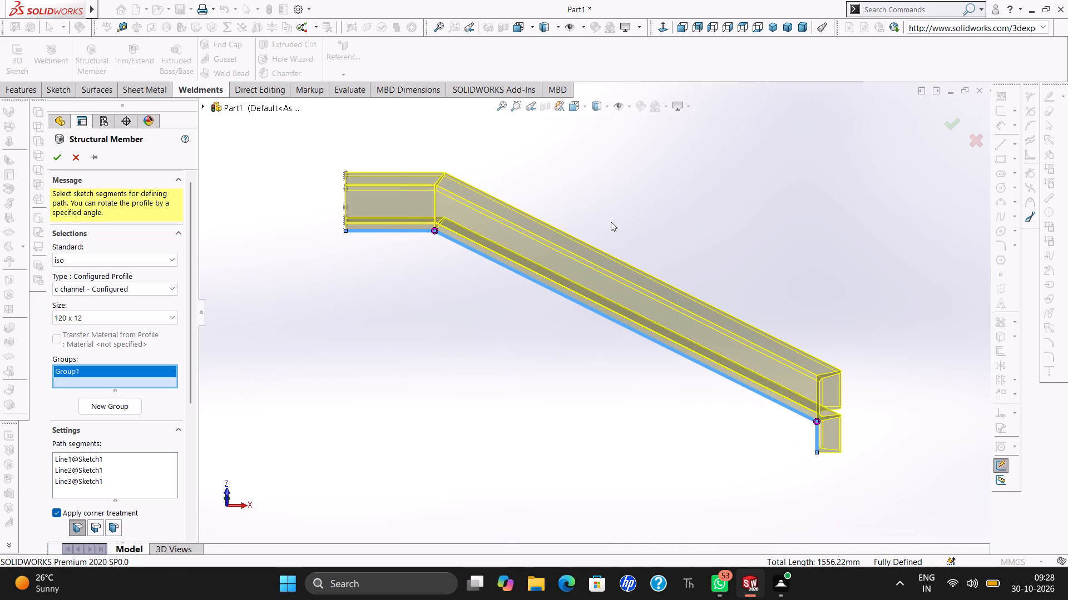
pyautogui.press('Left')
pyautogui.press('Right')
pyautogui.press('Up')
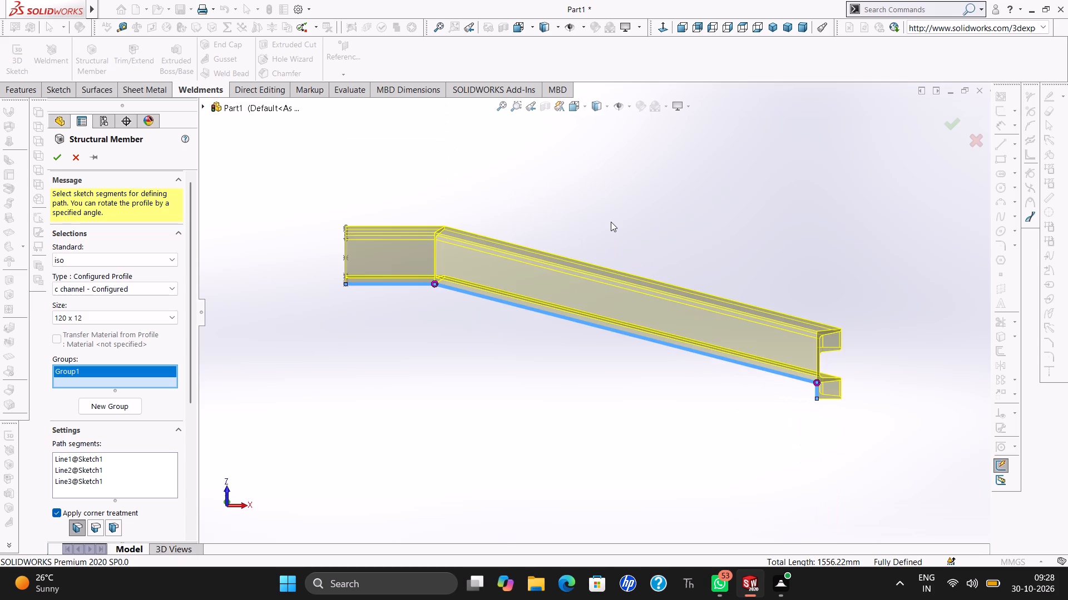
pyautogui.press('Down')
pyautogui.press('Down')
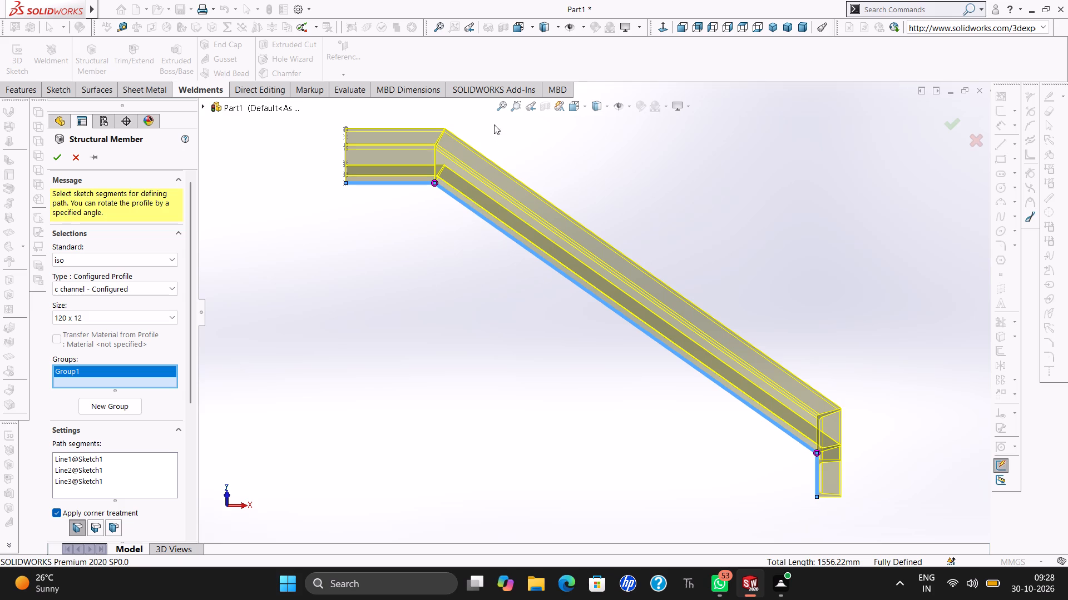
pyautogui.click(498, 110)
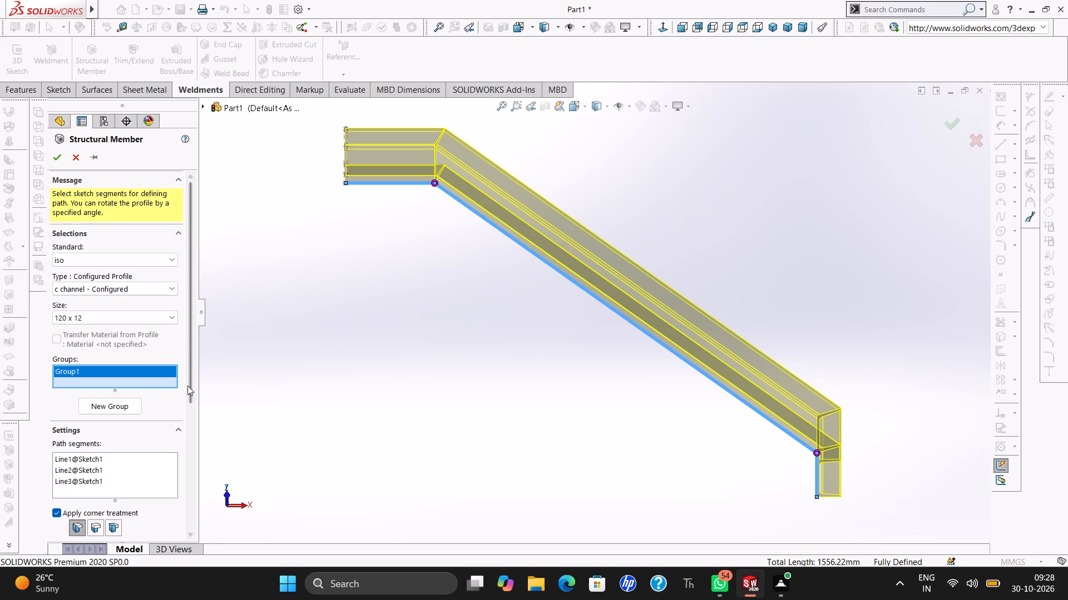
pyautogui.moveTo(189, 388); pyautogui.dragTo(189, 477)
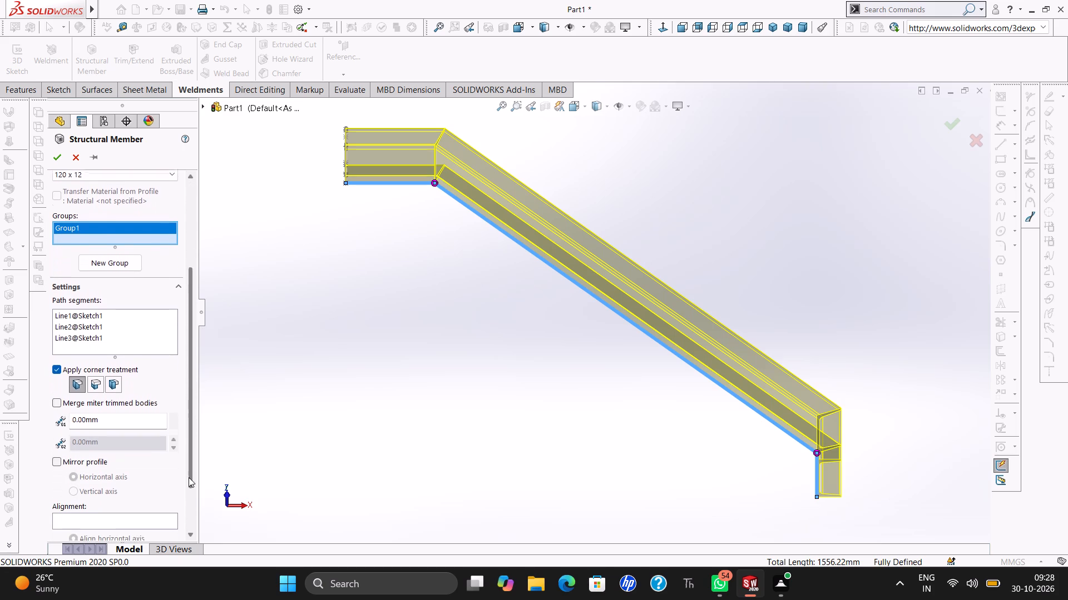
# Set the C channel group's rotation angle to 90 degrees and create the structural member.
pyautogui.moveTo(189, 477); pyautogui.dragTo(191, 491)
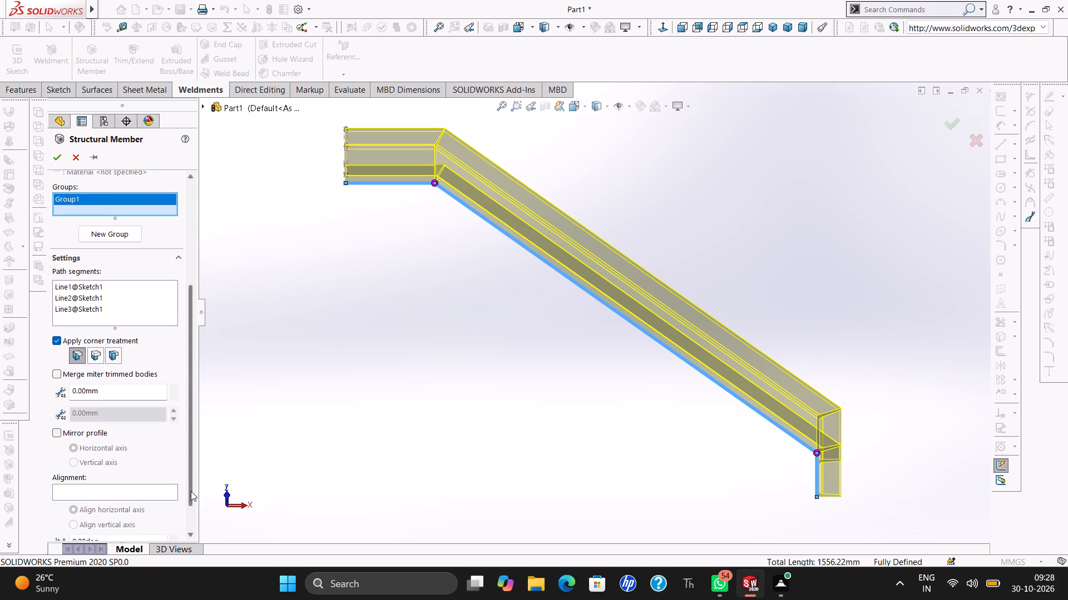
pyautogui.click(77, 355)
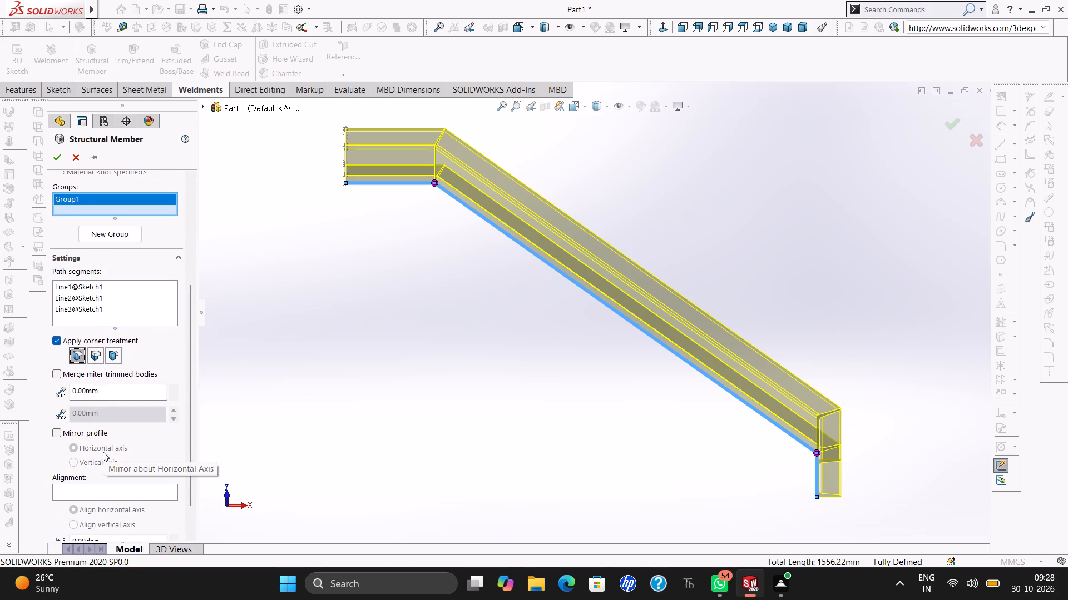
pyautogui.scroll(-1, 90, 520)
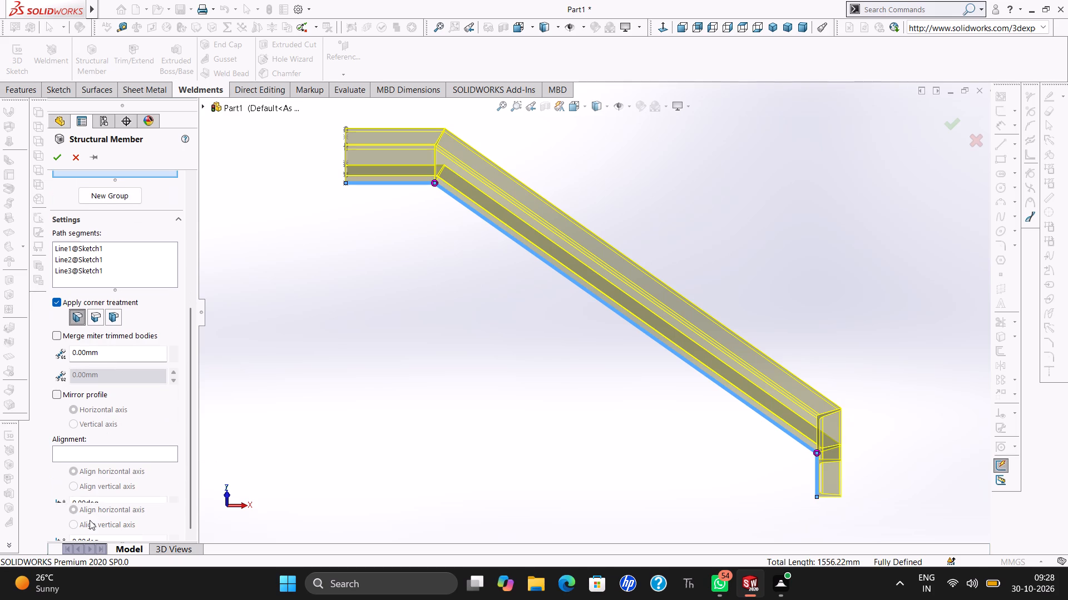
pyautogui.scroll(-2, 90, 520)
pyautogui.doubleClick(100, 504)
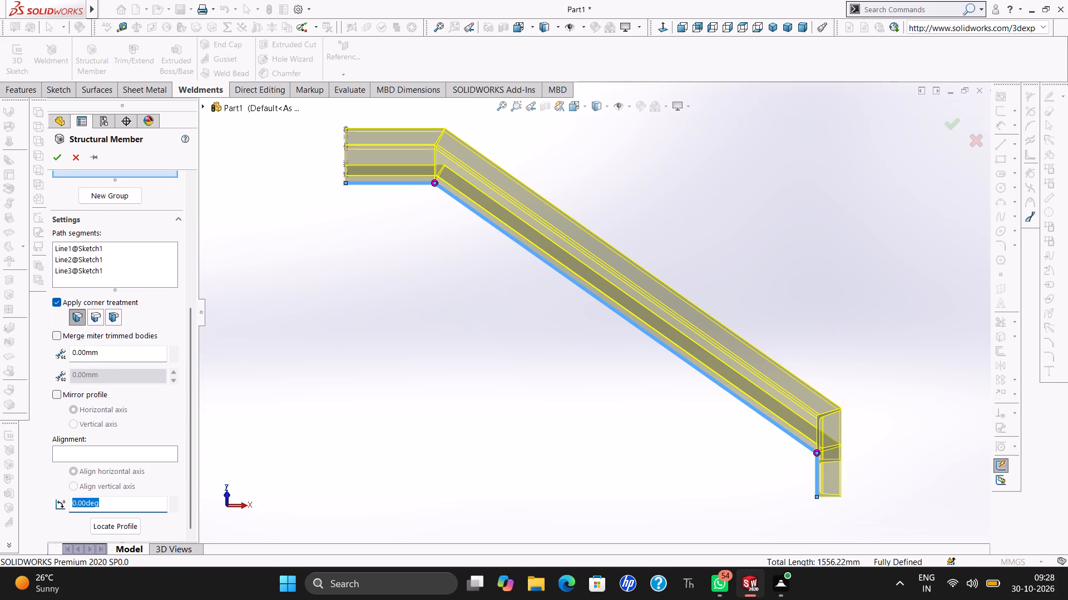
pyautogui.write('90')
pyautogui.press('Return')
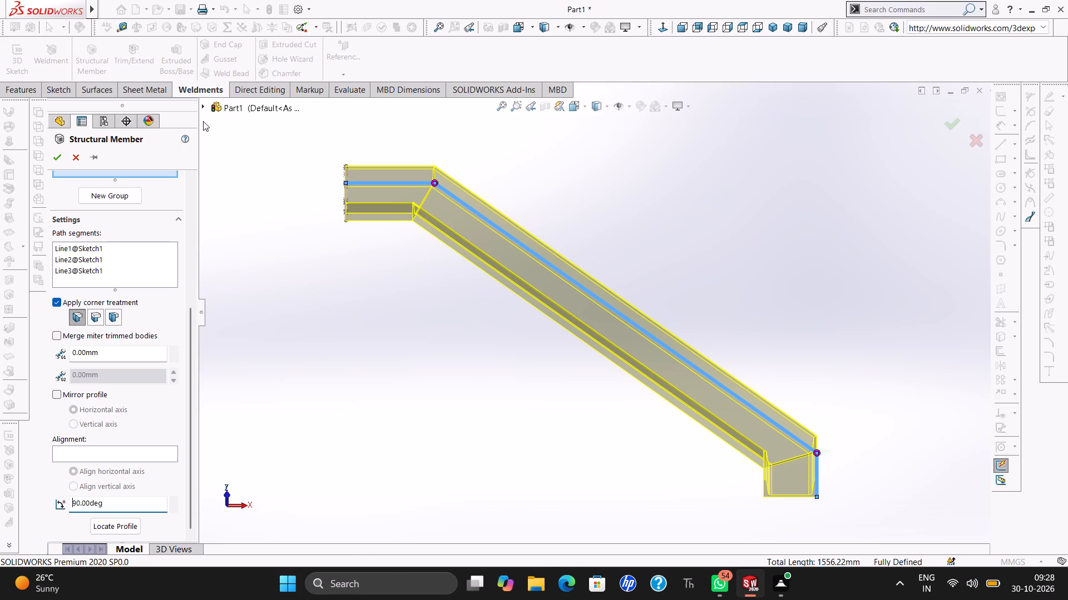
pyautogui.click(61, 157)
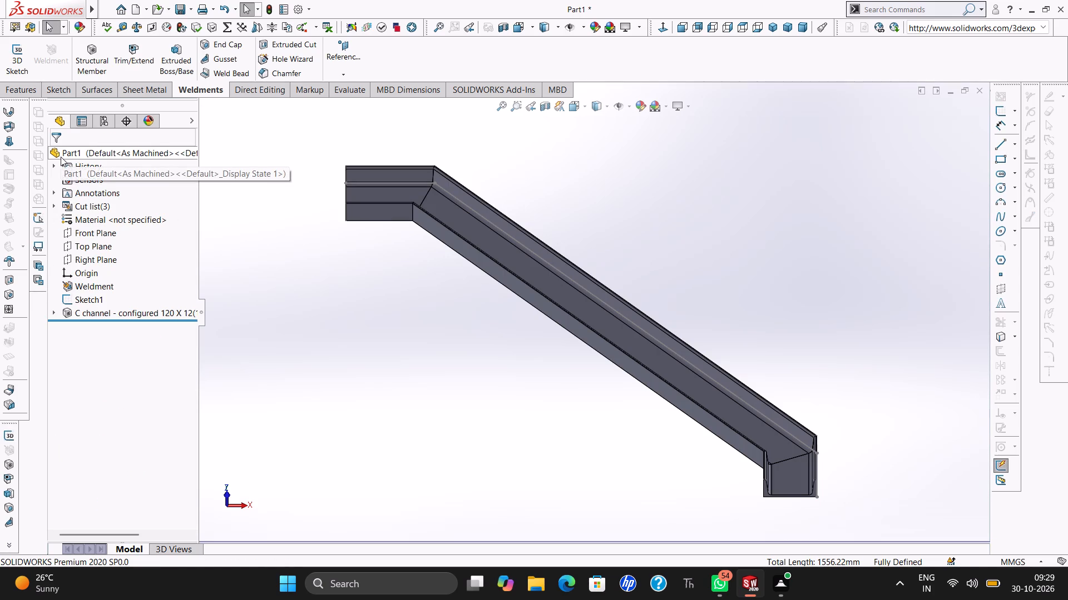
# Create a reference plane offset 300 mm from the outer web face of the C channel's upper horizontal segment.
pyautogui.hotkey('ctrl', '7')
pyautogui.scroll(1, 21, 146)
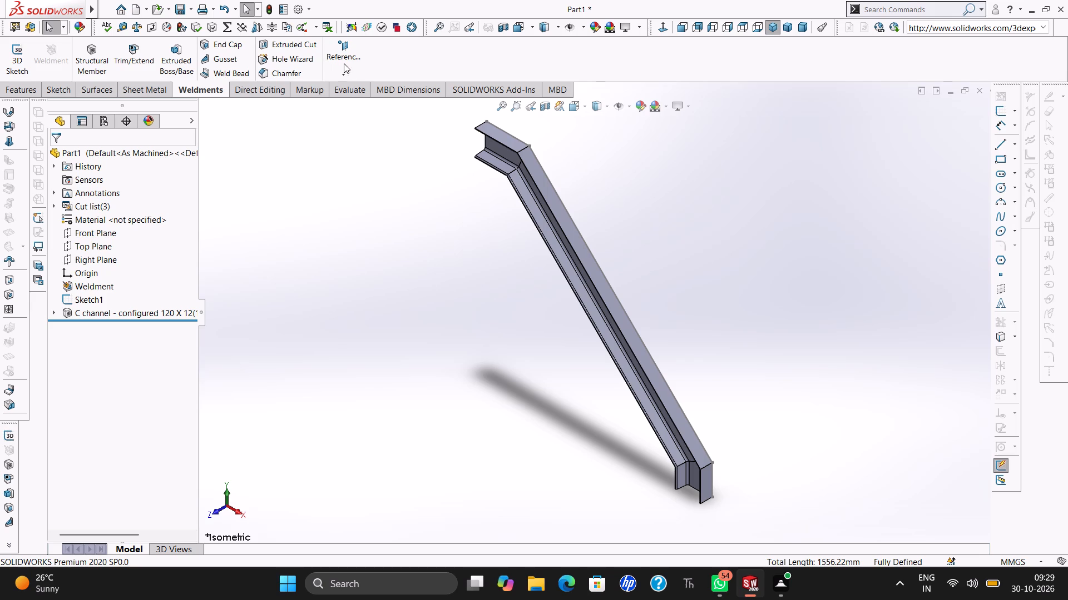
pyautogui.click(341, 78)
pyautogui.click(343, 86)
pyautogui.press('Left')
pyautogui.press('Left')
pyautogui.press('Left')
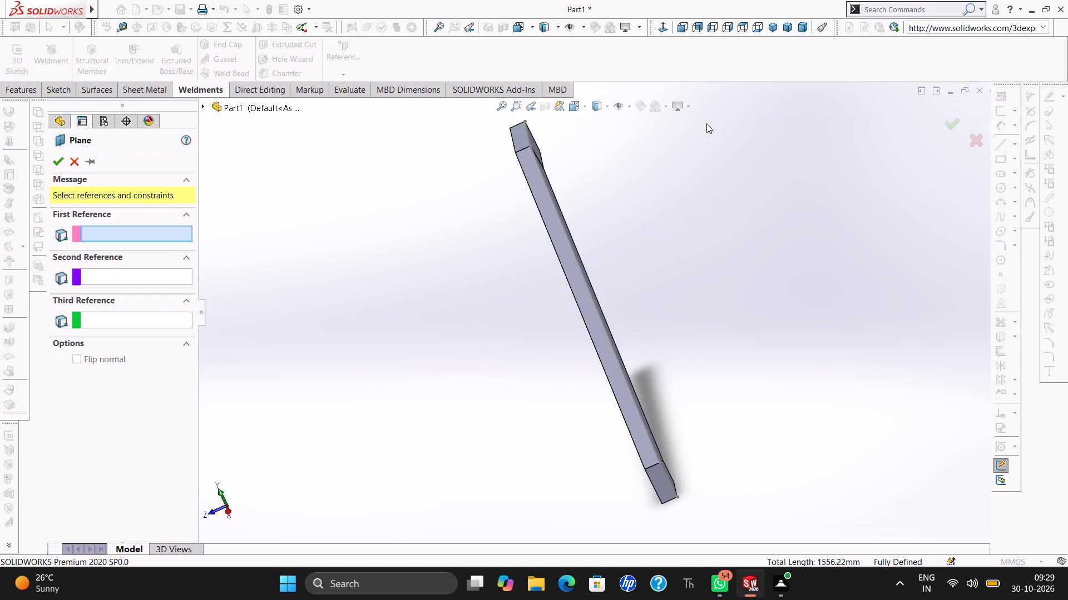
pyautogui.press('Left')
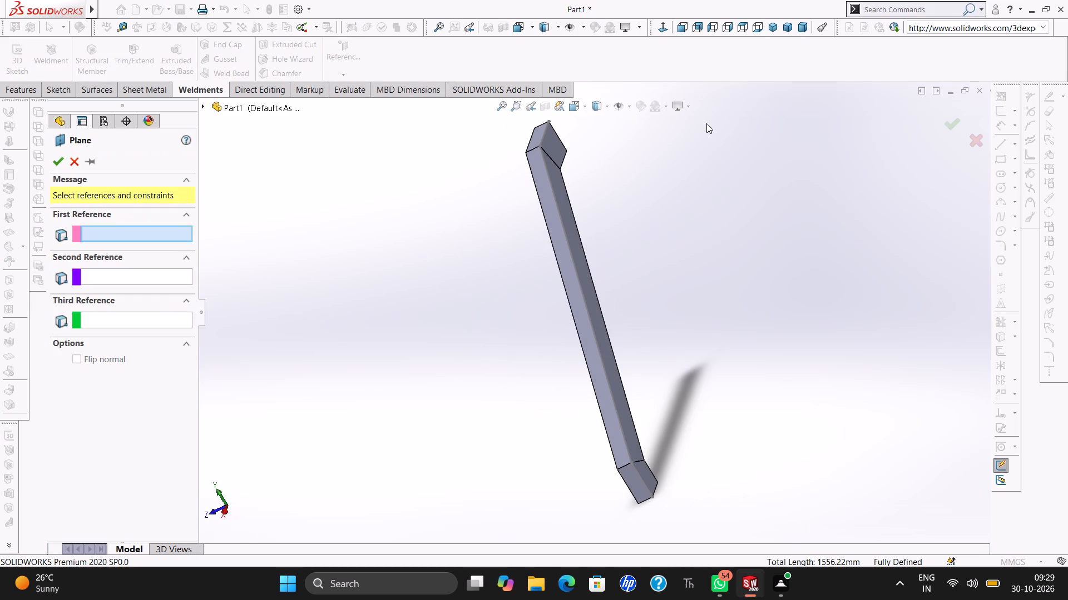
pyautogui.click(550, 147)
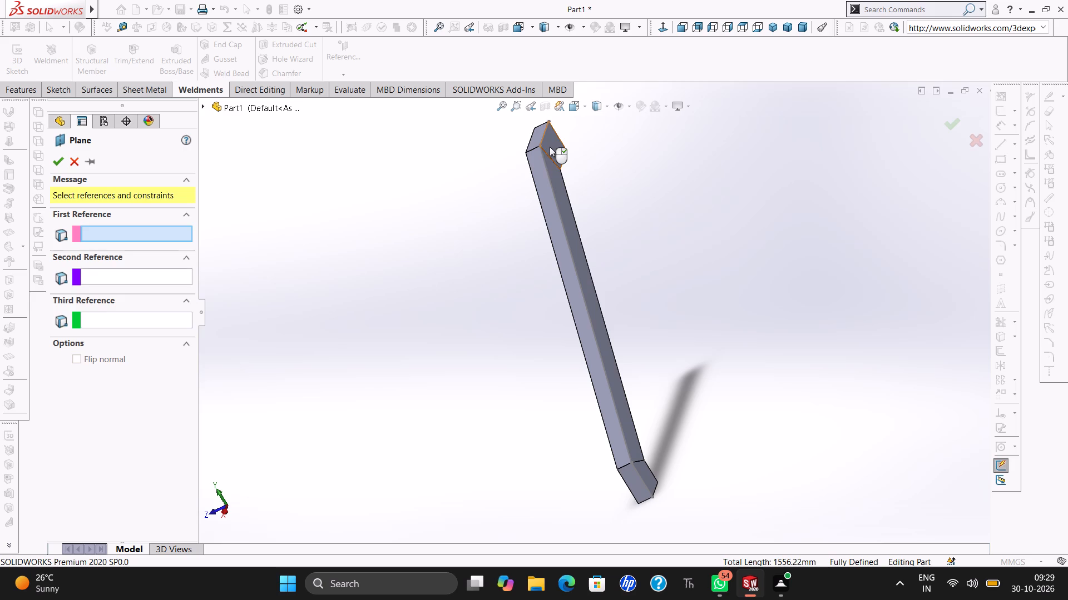
pyautogui.write('300')
pyautogui.press('Return')
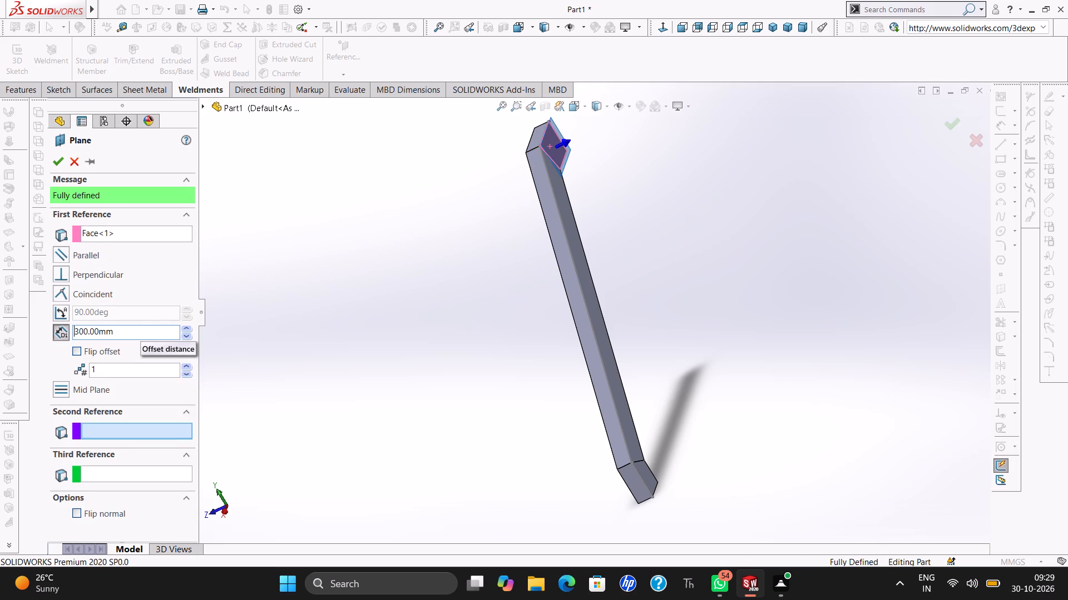
pyautogui.click(57, 162)
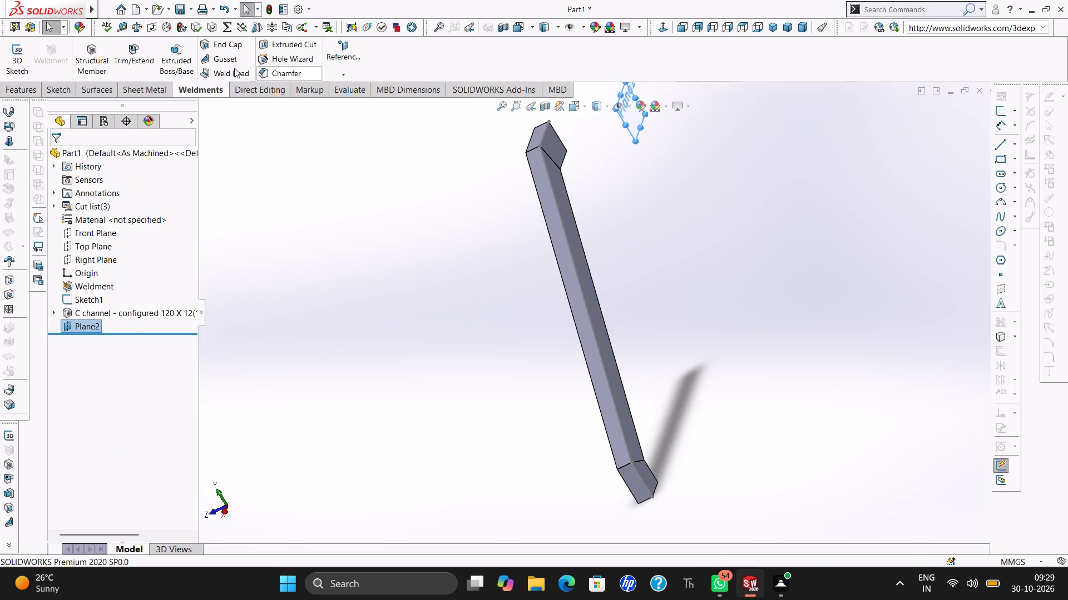
# Mirror the horizontal, sloping and vertical C channel bodies about the 300 mm offset plane.
pyautogui.click(32, 94)
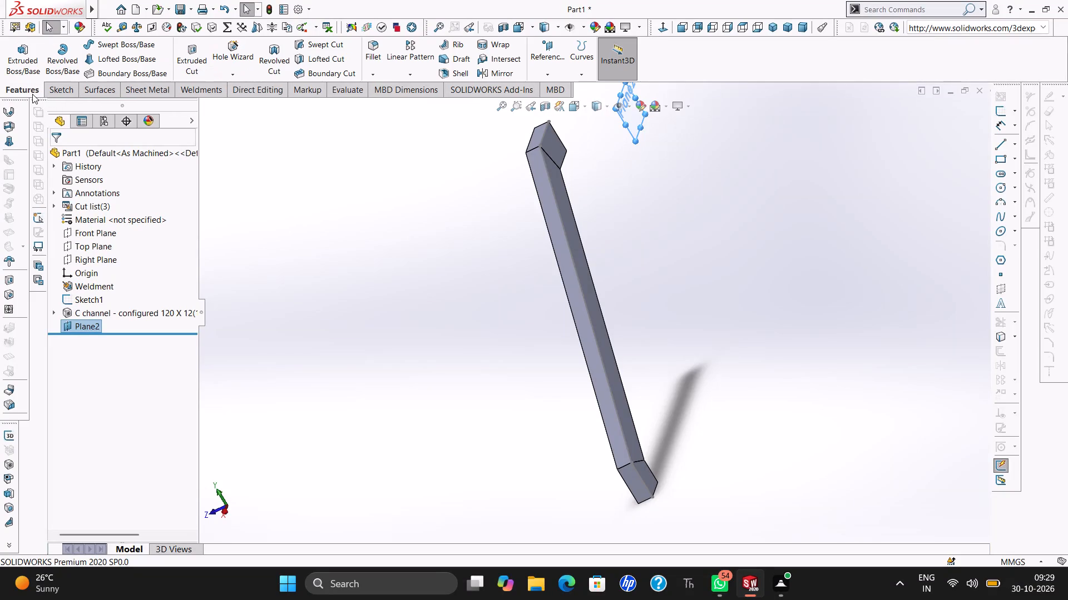
pyautogui.click(488, 69)
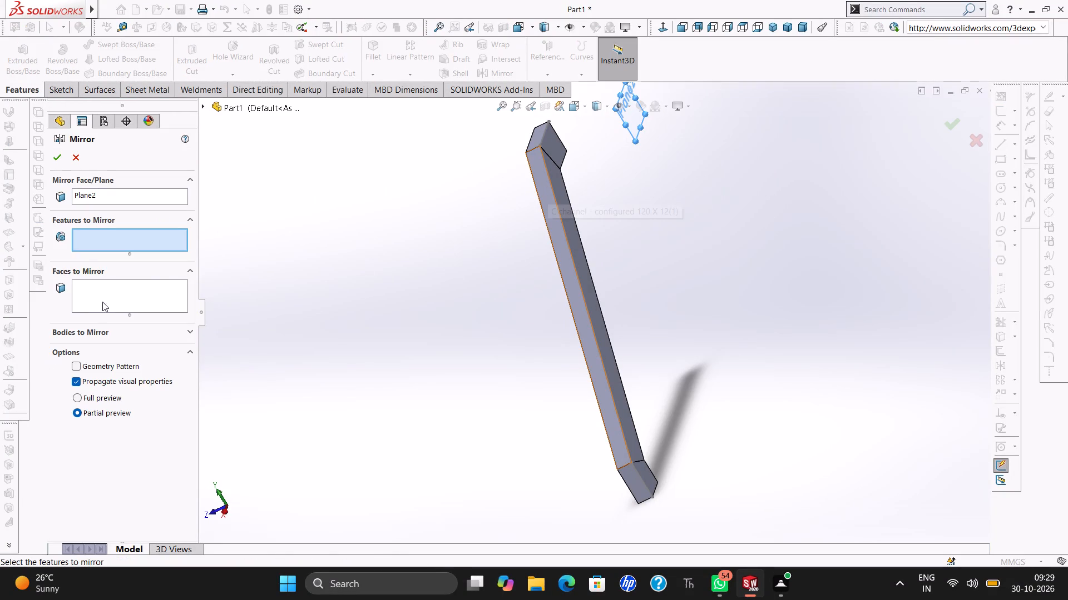
pyautogui.click(88, 326)
pyautogui.click(88, 332)
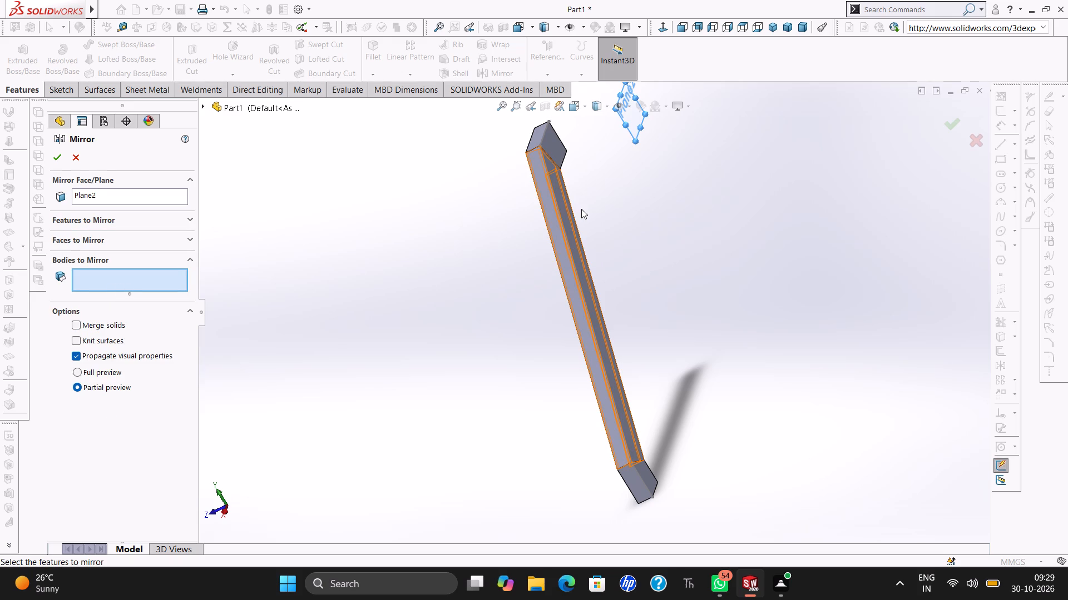
pyautogui.click(202, 108)
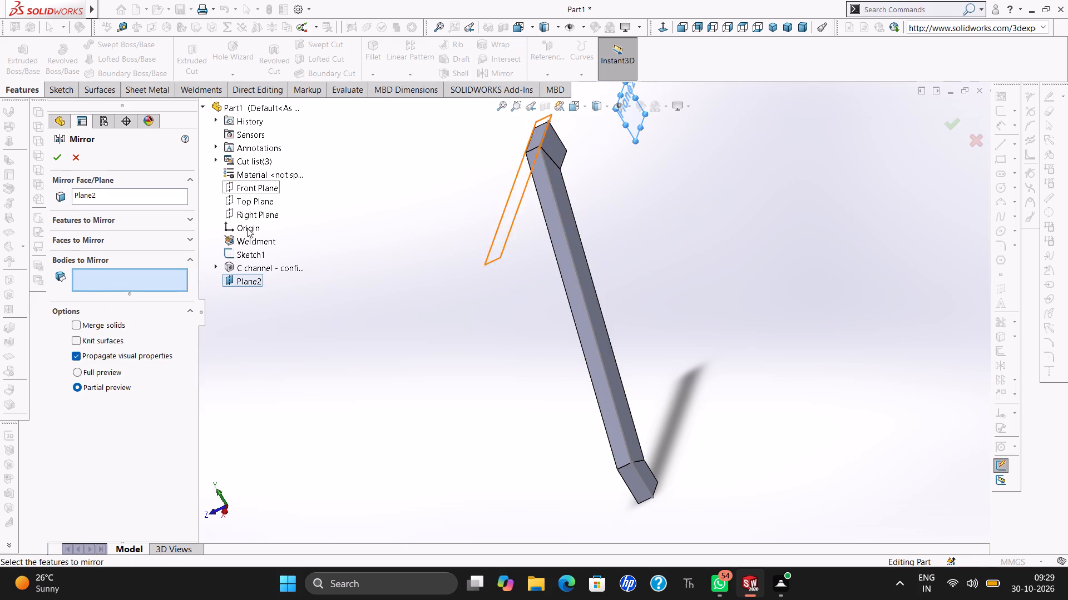
pyautogui.click(250, 263)
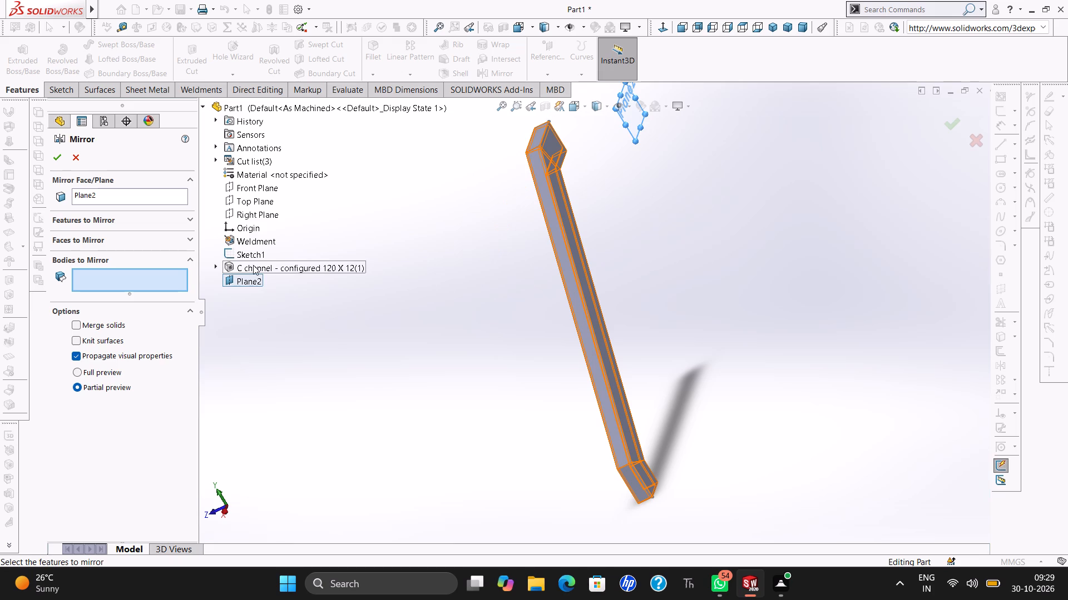
pyautogui.click(253, 265)
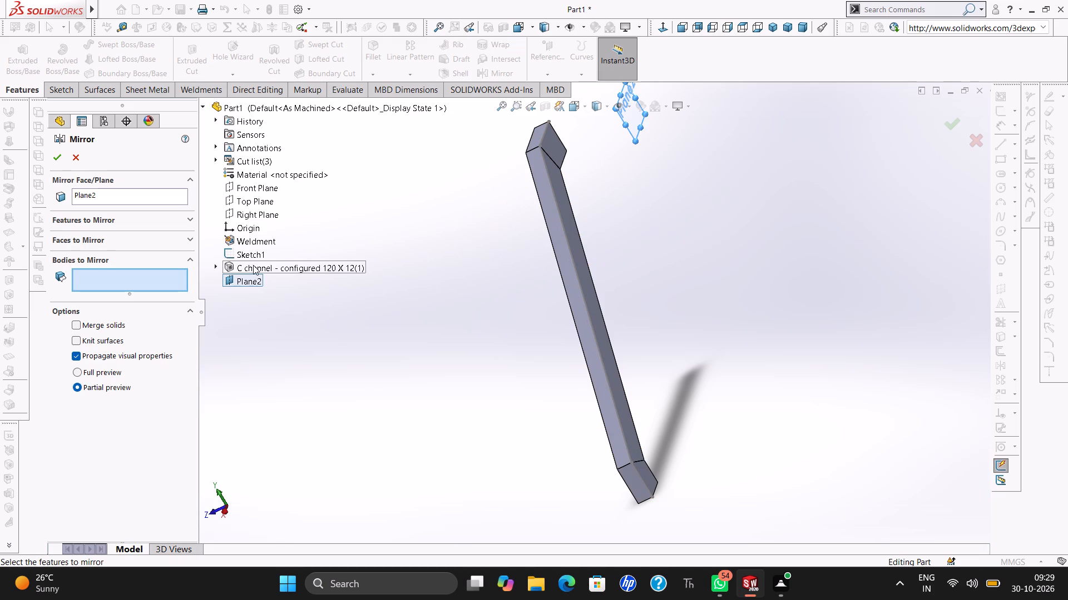
pyautogui.rightClick(271, 263)
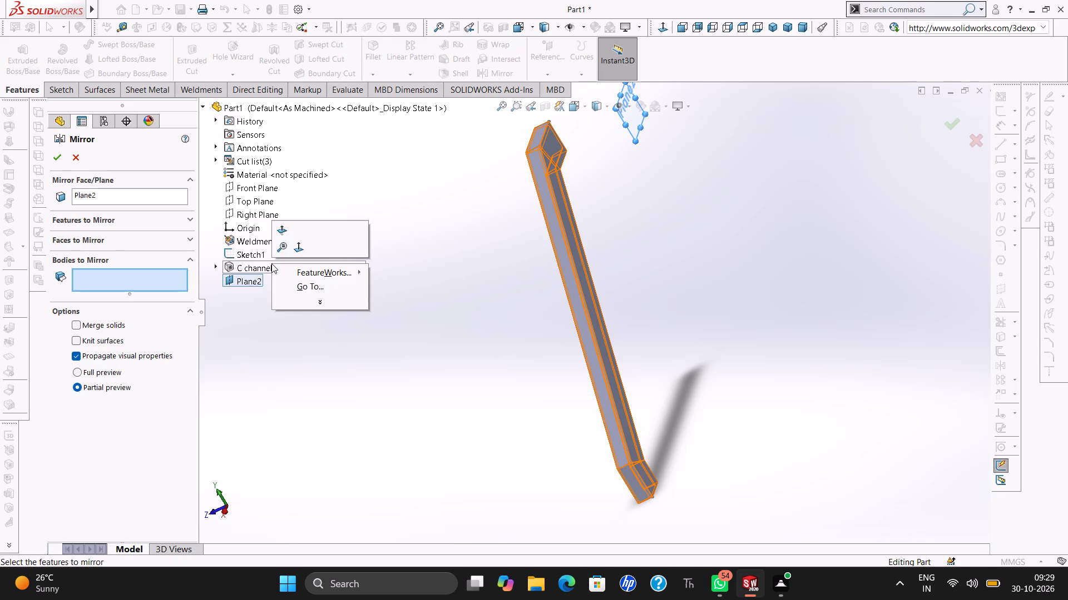
pyautogui.click(271, 263)
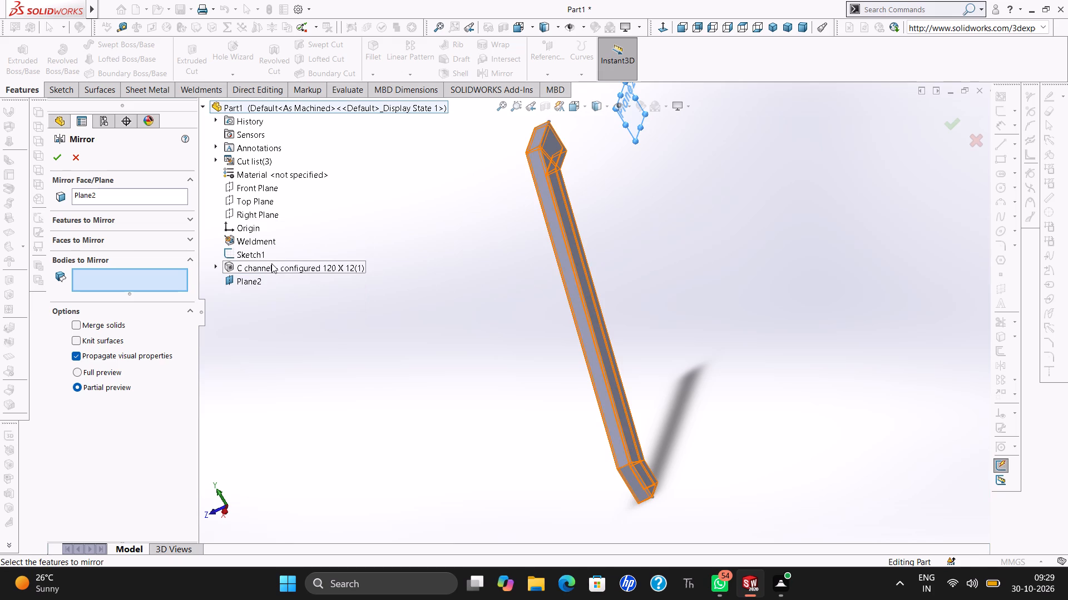
pyautogui.click(116, 284)
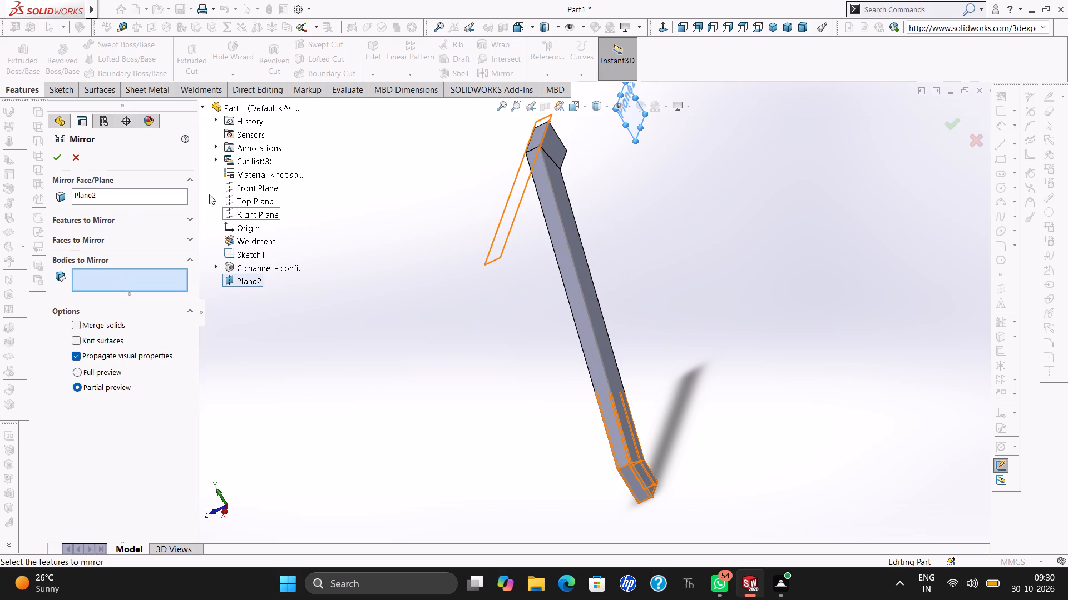
pyautogui.click(52, 158)
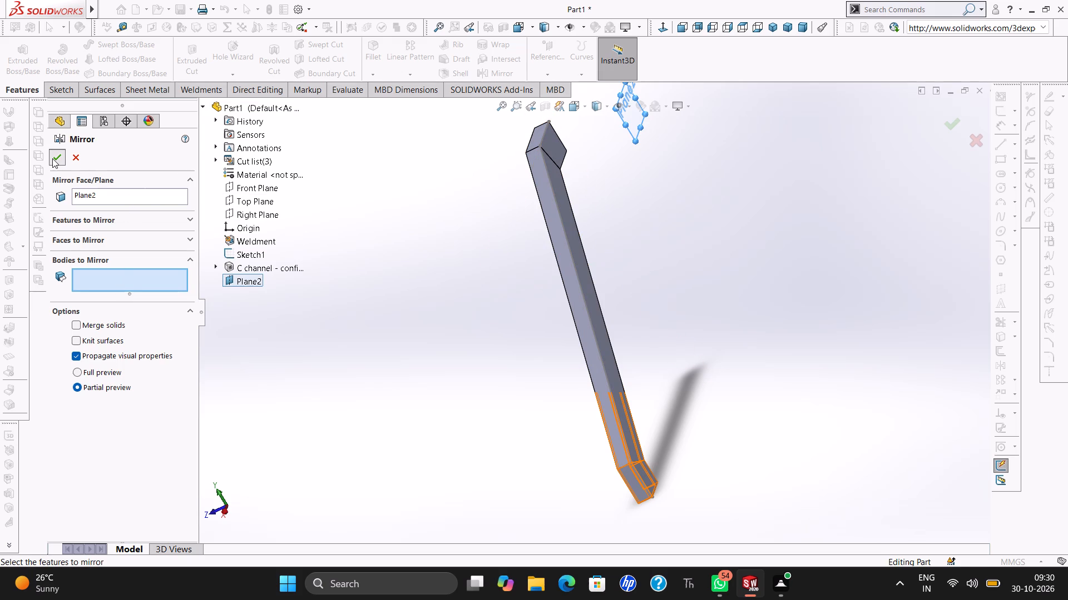
pyautogui.click(349, 235)
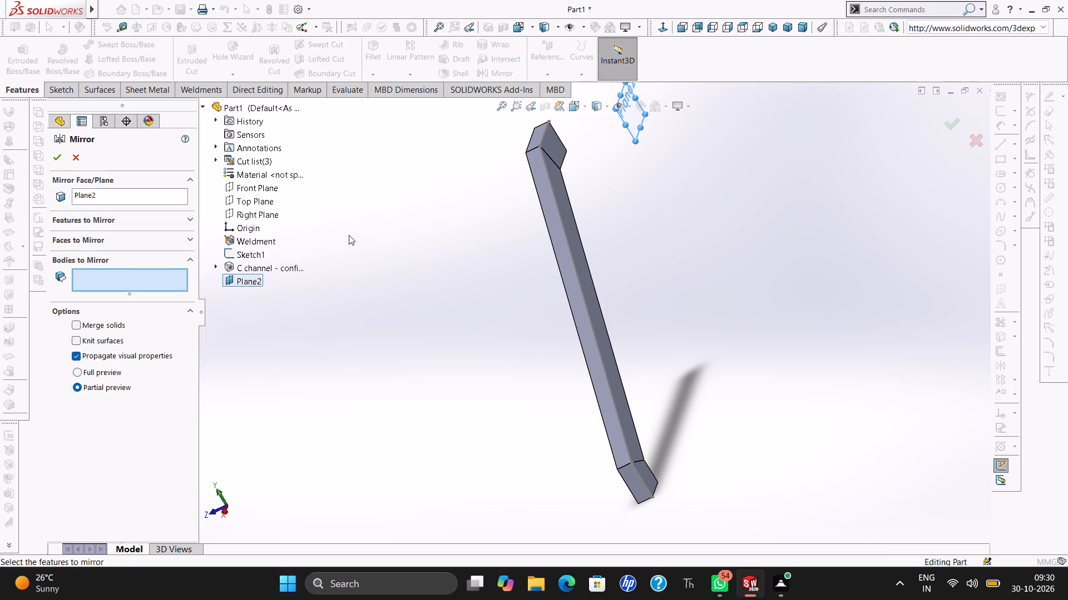
pyautogui.hotkey('ctrl', '7')
pyautogui.click(322, 216)
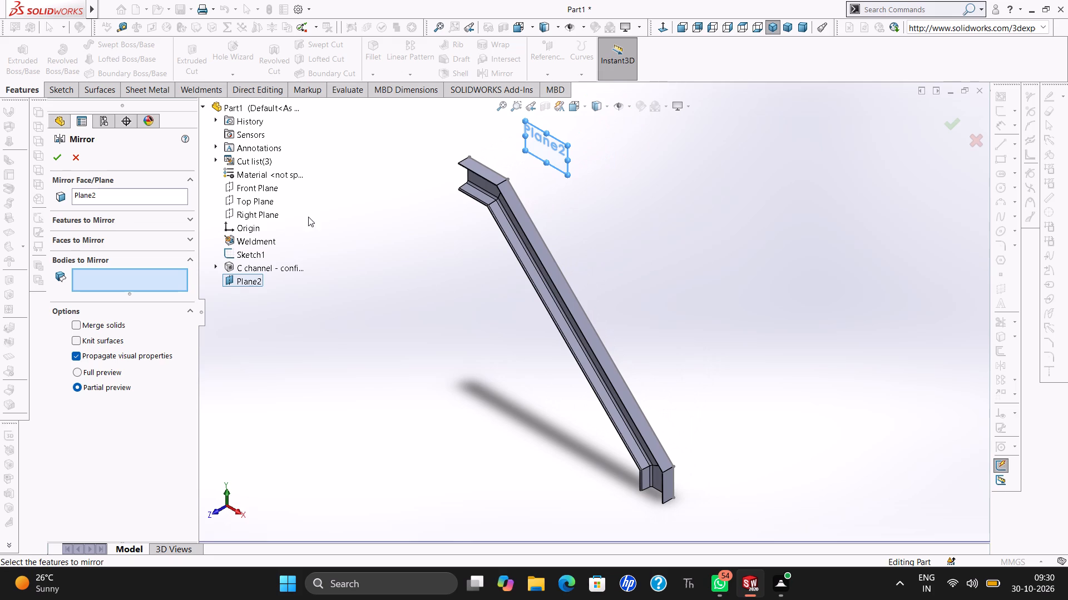
pyautogui.click(488, 185)
pyautogui.click(511, 228)
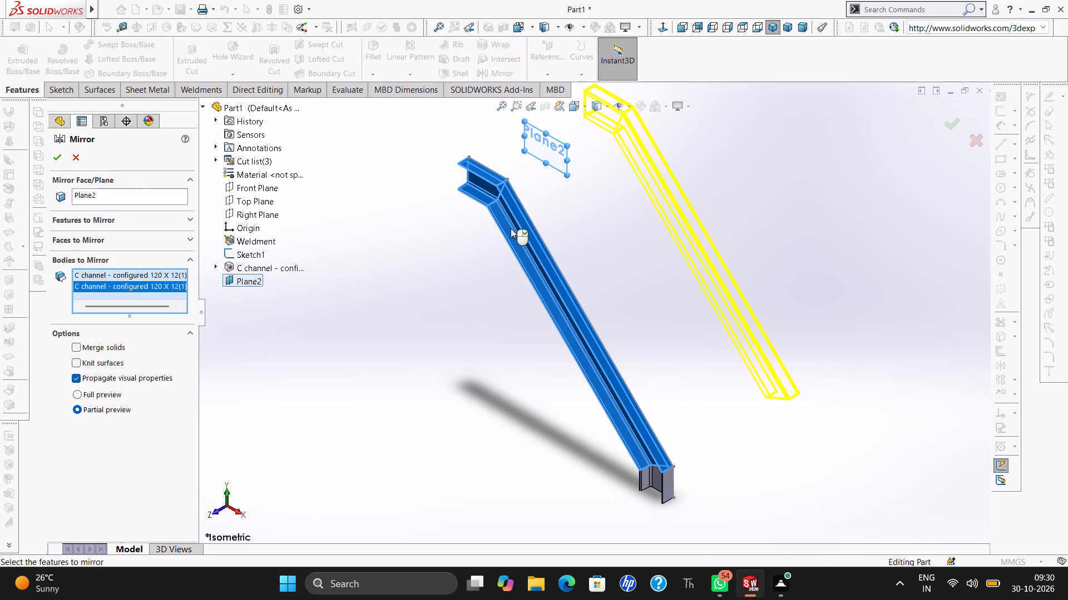
pyautogui.click(654, 482)
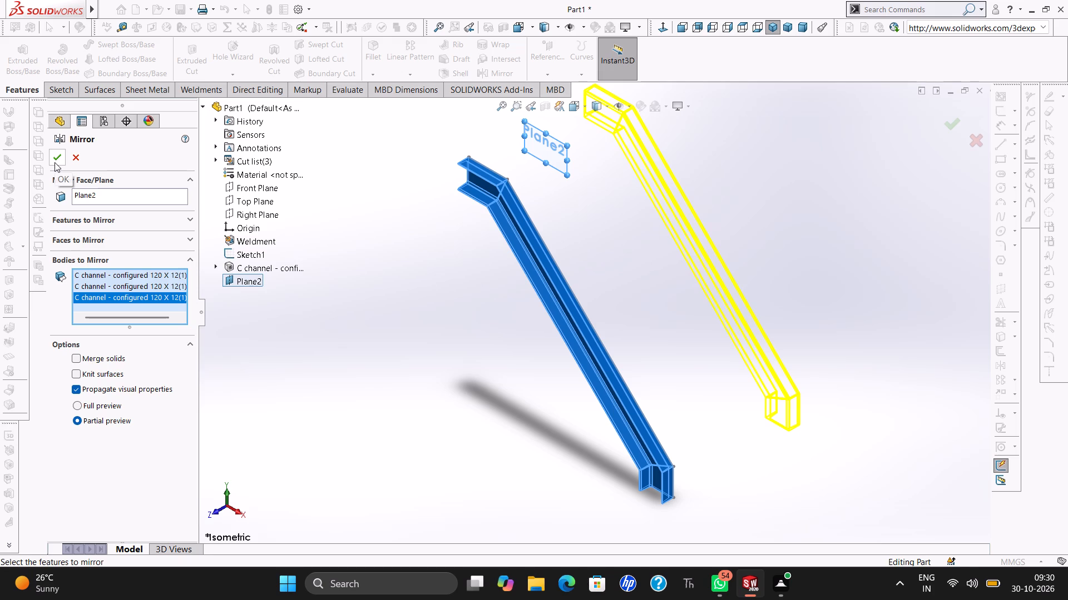
pyautogui.click(55, 162)
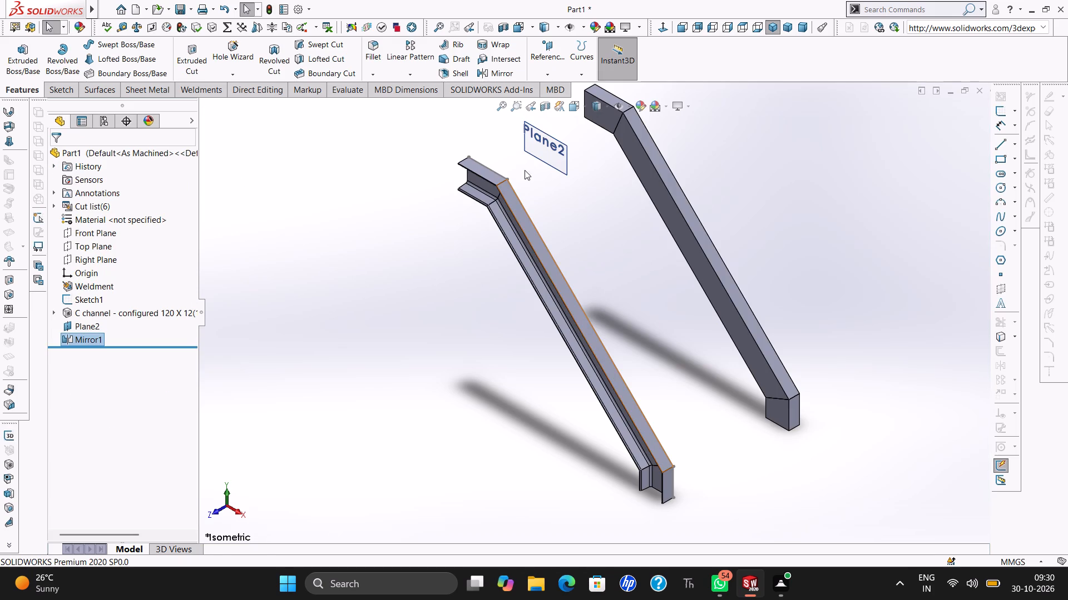
# Hide the offset plane used for the mirror.
pyautogui.rightClick(557, 159)
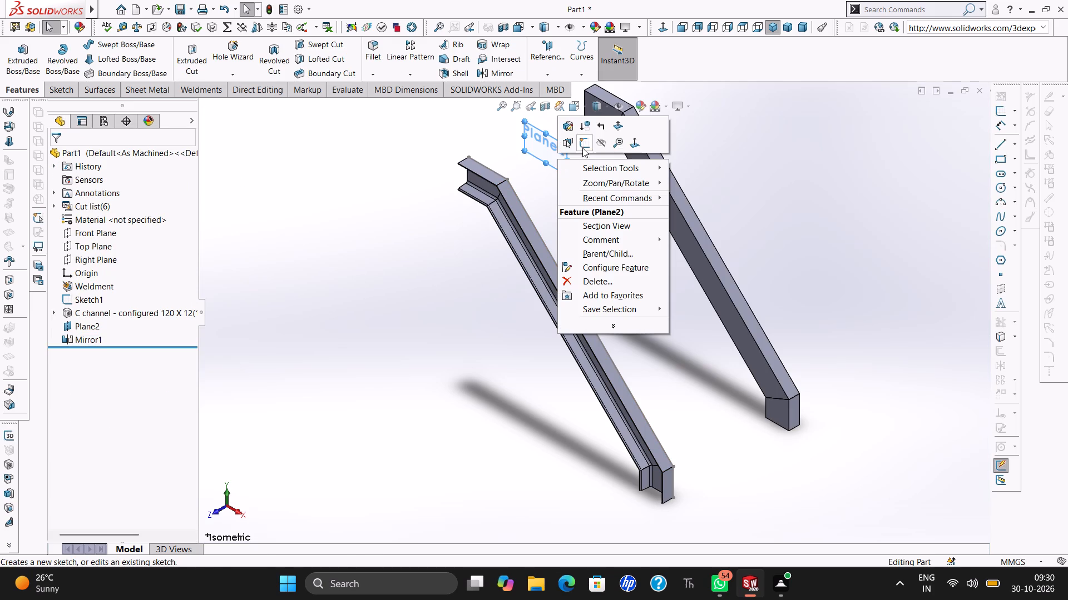
pyautogui.click(605, 139)
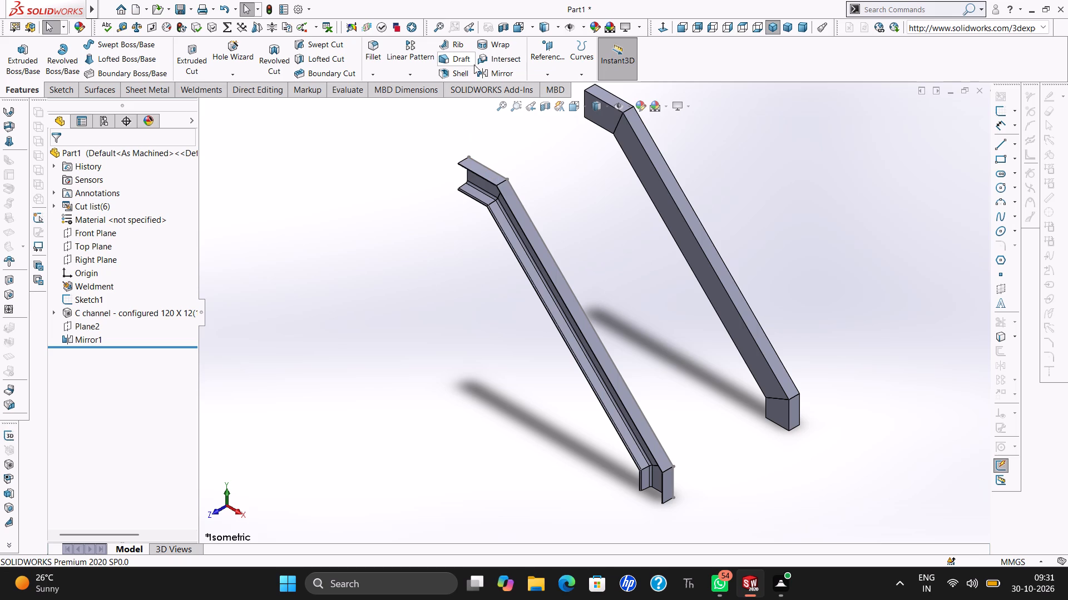
# Create a mid-plane between the flange tip face and the outer web face of the original C channel's upper horizontal segment.
pyautogui.click(538, 76)
pyautogui.click(540, 86)
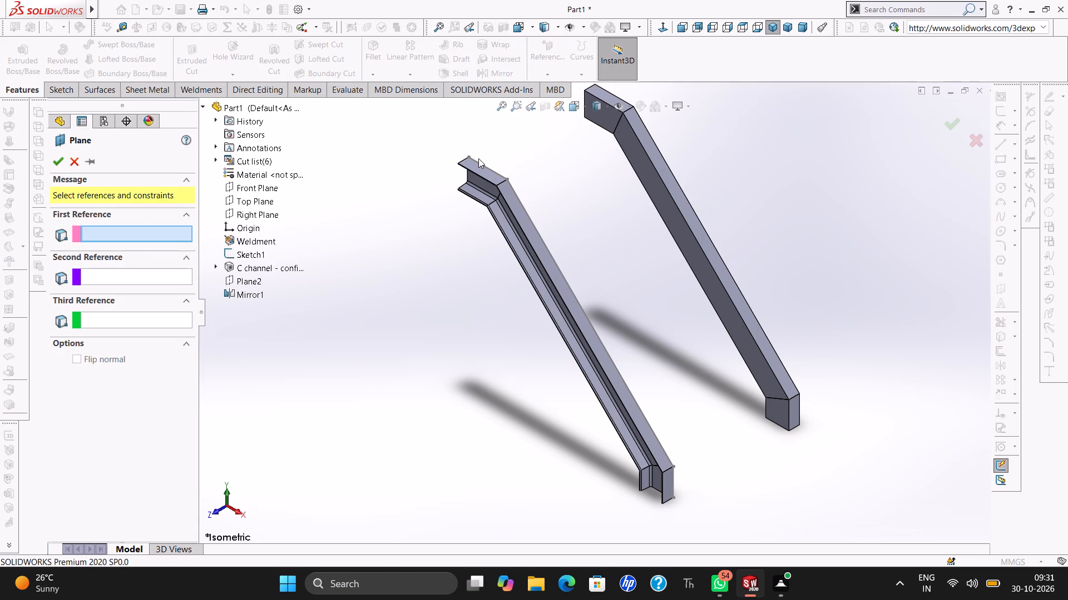
pyautogui.keyDown('ctrl'); pyautogui.scroll(-6, 478, 158); pyautogui.keyUp('ctrl')
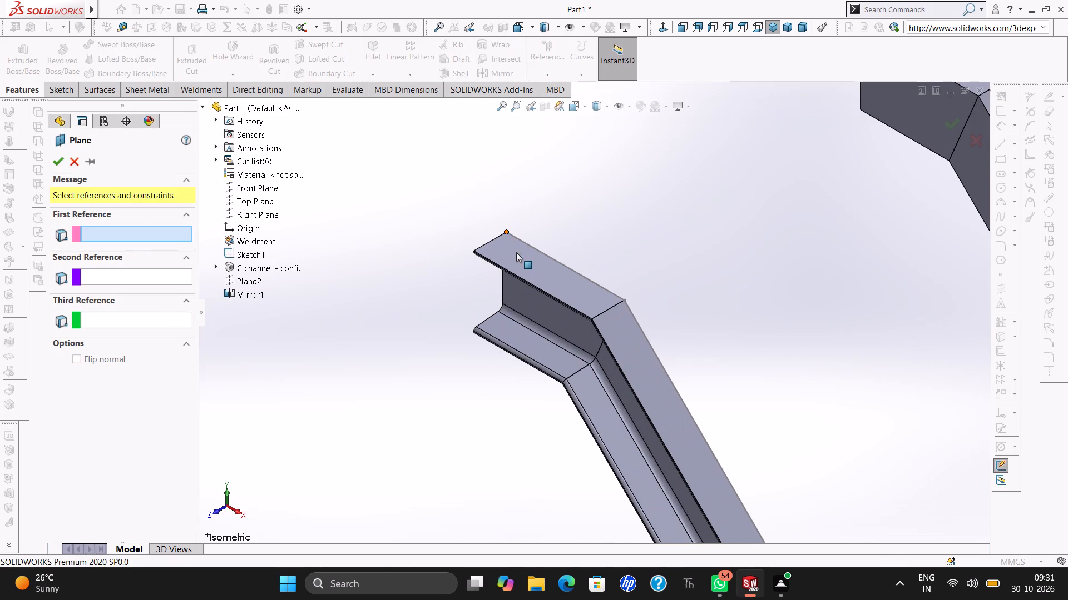
pyautogui.keyDown('ctrl'); pyautogui.scroll(-3, 515, 272); pyautogui.keyUp('ctrl')
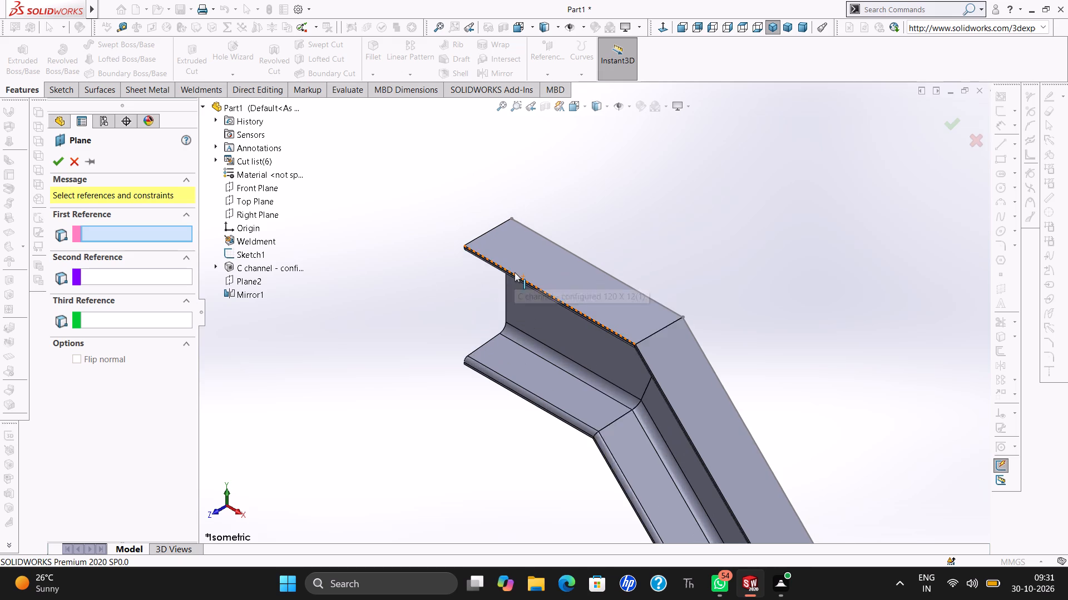
pyautogui.keyDown('ctrl'); pyautogui.scroll(-1, 515, 272); pyautogui.keyUp('ctrl')
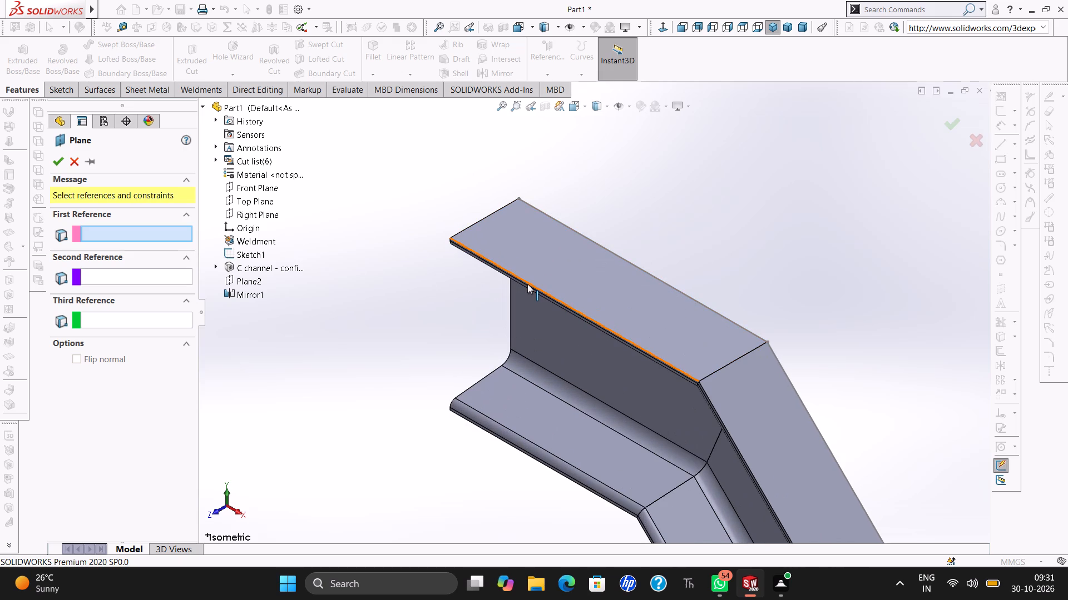
pyautogui.click(527, 284)
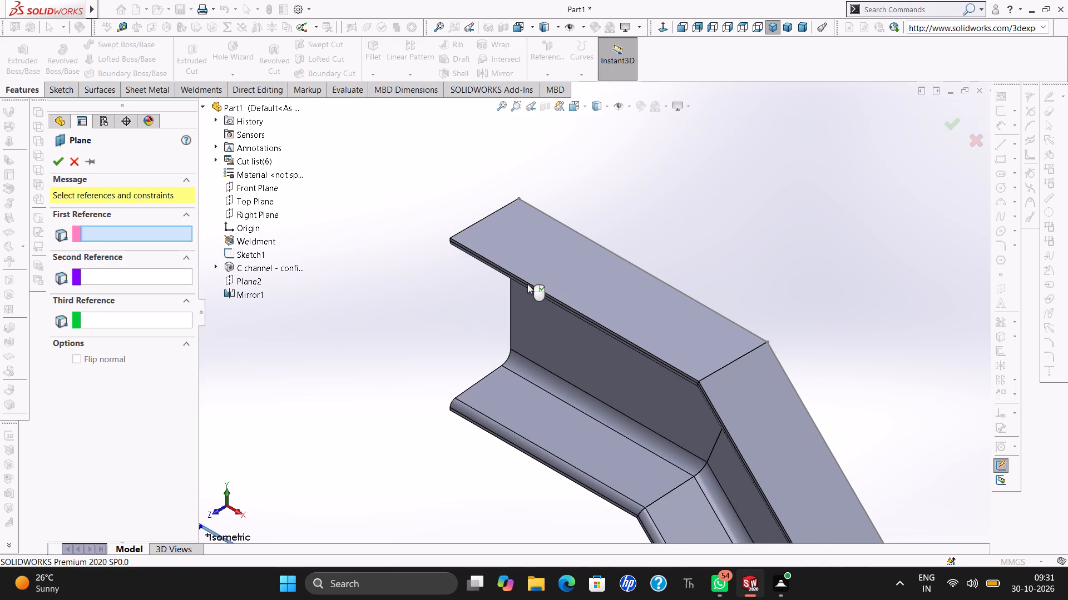
pyautogui.press('Left')
pyautogui.press('Left')
pyautogui.press('Right')
pyautogui.press('Right')
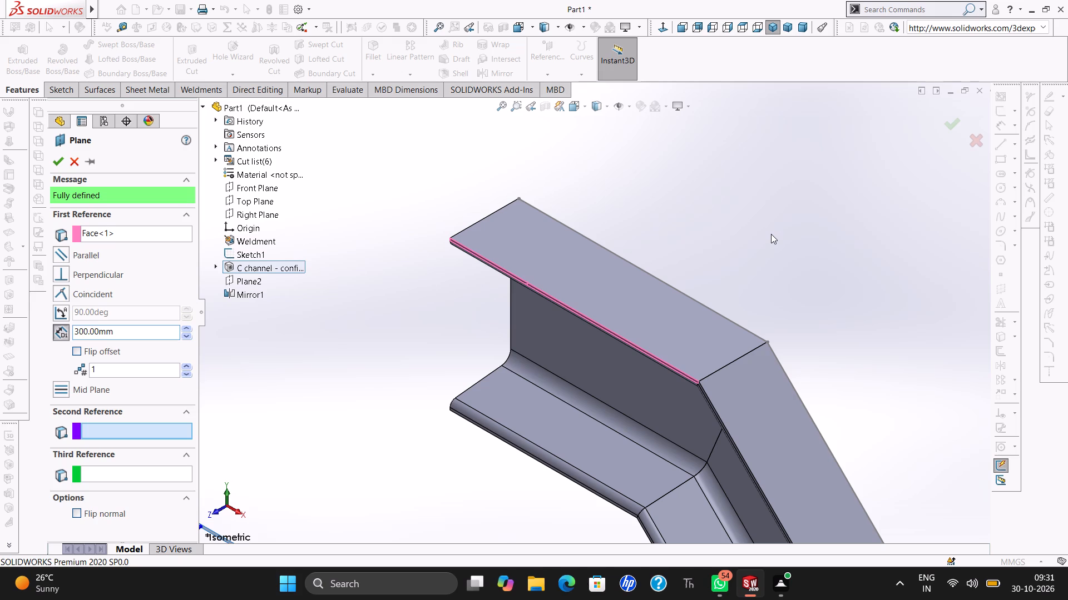
pyautogui.hotkey('ctrl', '7')
pyautogui.press('Left')
pyautogui.press('Left')
pyautogui.press('Left')
pyautogui.press('Left')
pyautogui.press('Right')
pyautogui.press('Down')
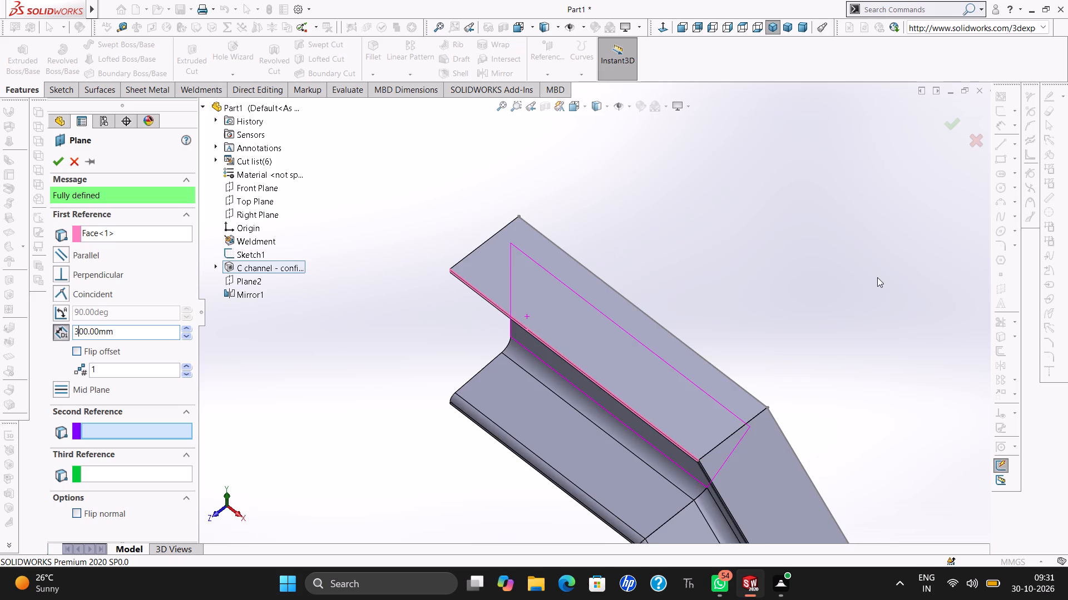
pyautogui.press('Down')
pyautogui.press('Down')
pyautogui.press('Up')
pyautogui.press('Up')
pyautogui.press('Up')
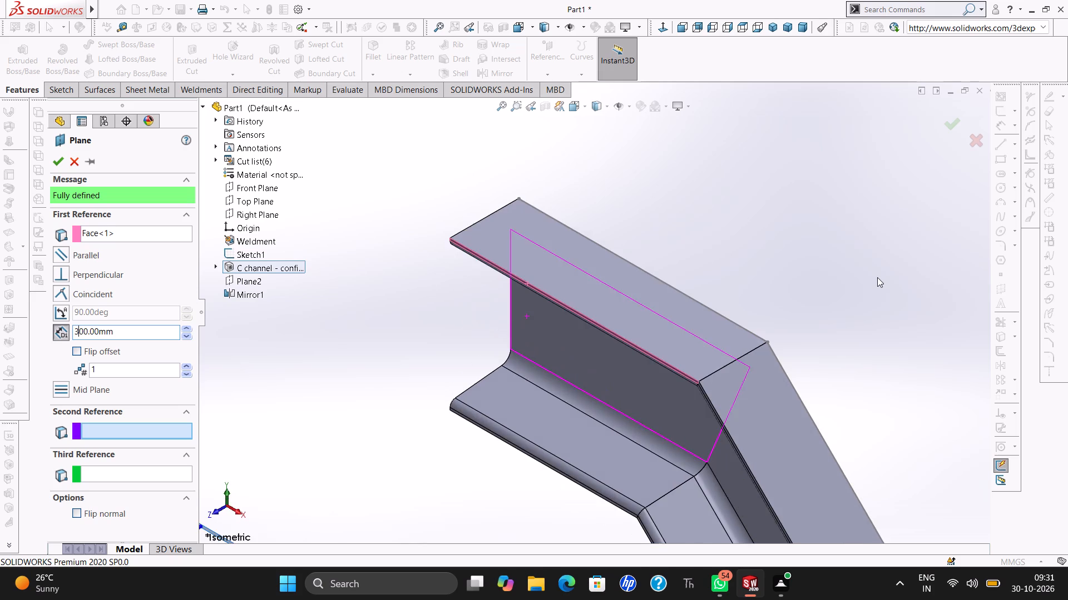
pyautogui.press('Down')
pyautogui.press('Down')
pyautogui.press('Down')
pyautogui.press('Down')
pyautogui.press('Down')
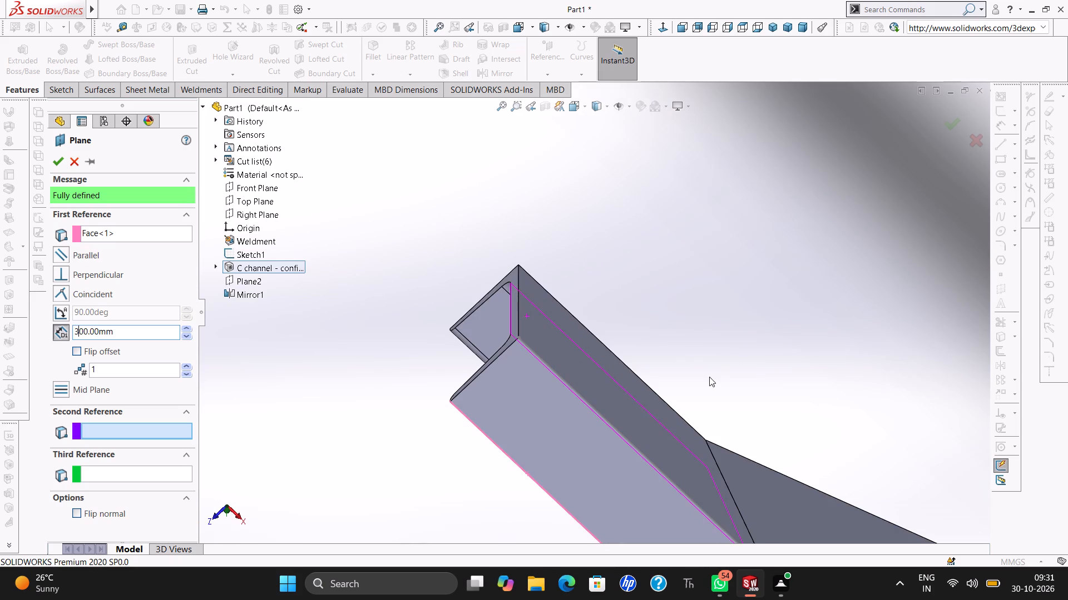
pyautogui.click(647, 433)
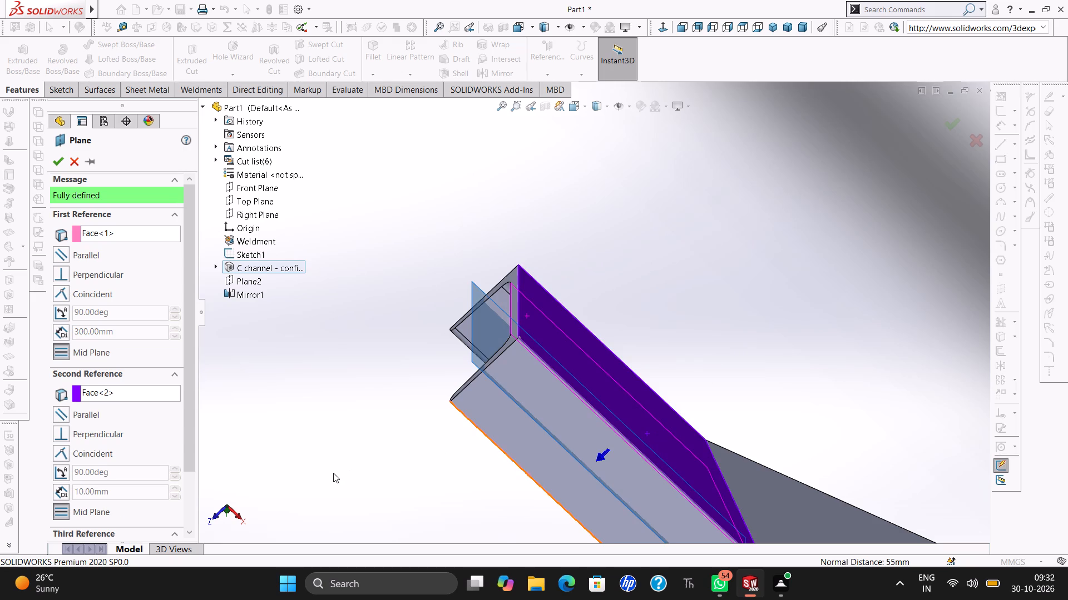
pyautogui.click(53, 155)
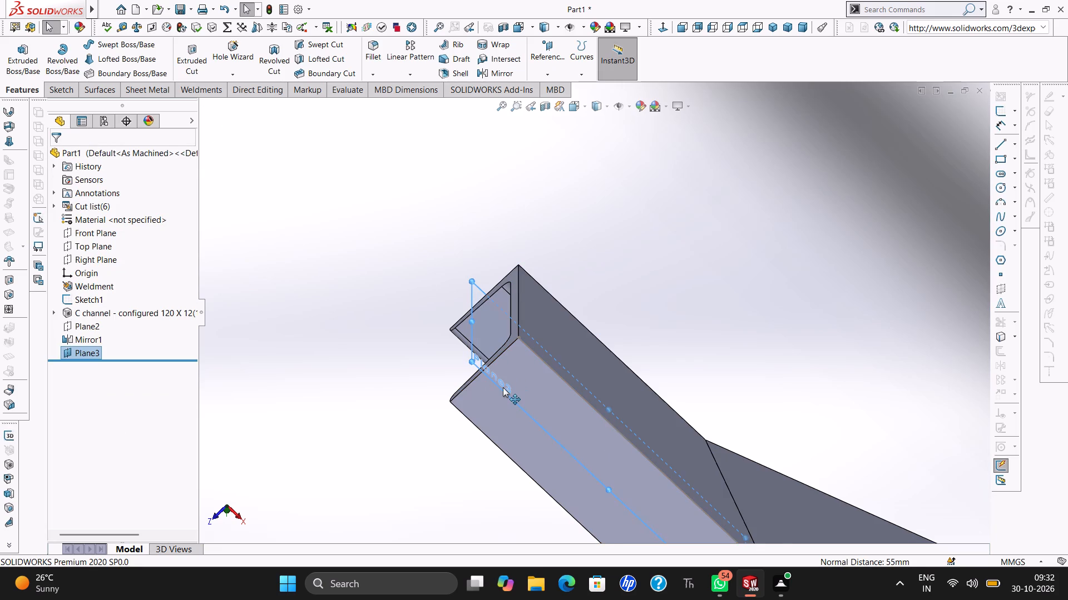
# On the new mid-plane, sketch a vertical line about 100 mm up from the midpoint of the upper horizontal segment's top edge.
pyautogui.press('Up')
pyautogui.press('Up')
pyautogui.press('Up')
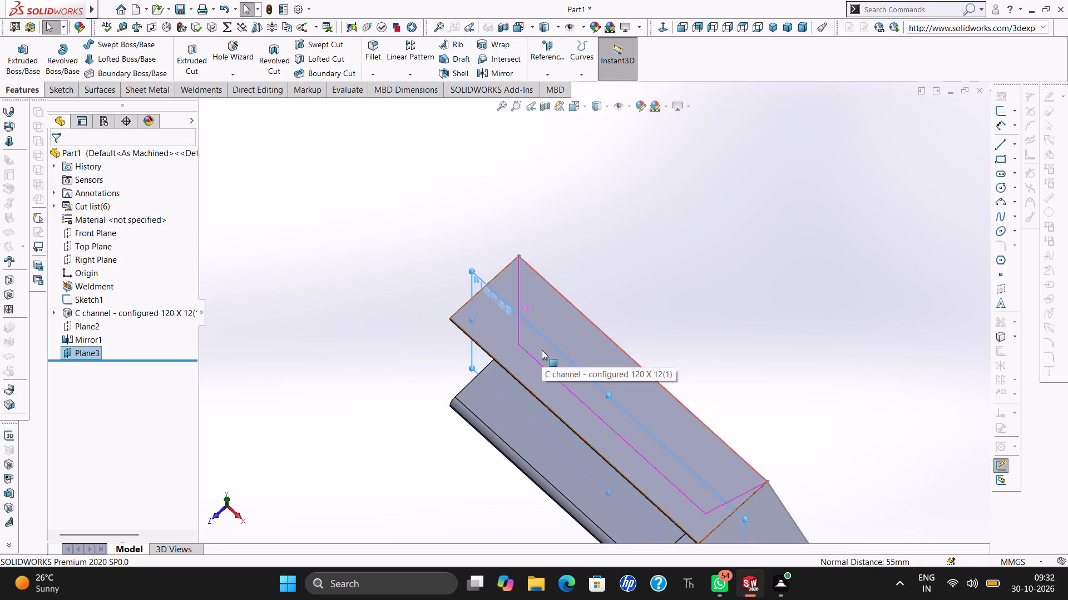
pyautogui.click(476, 279)
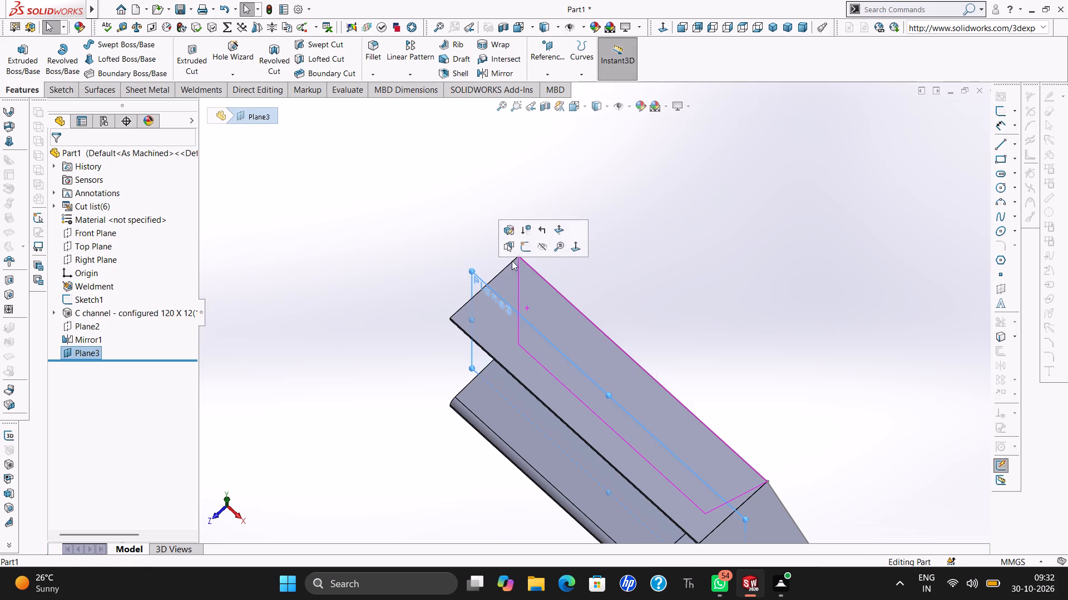
pyautogui.click(528, 245)
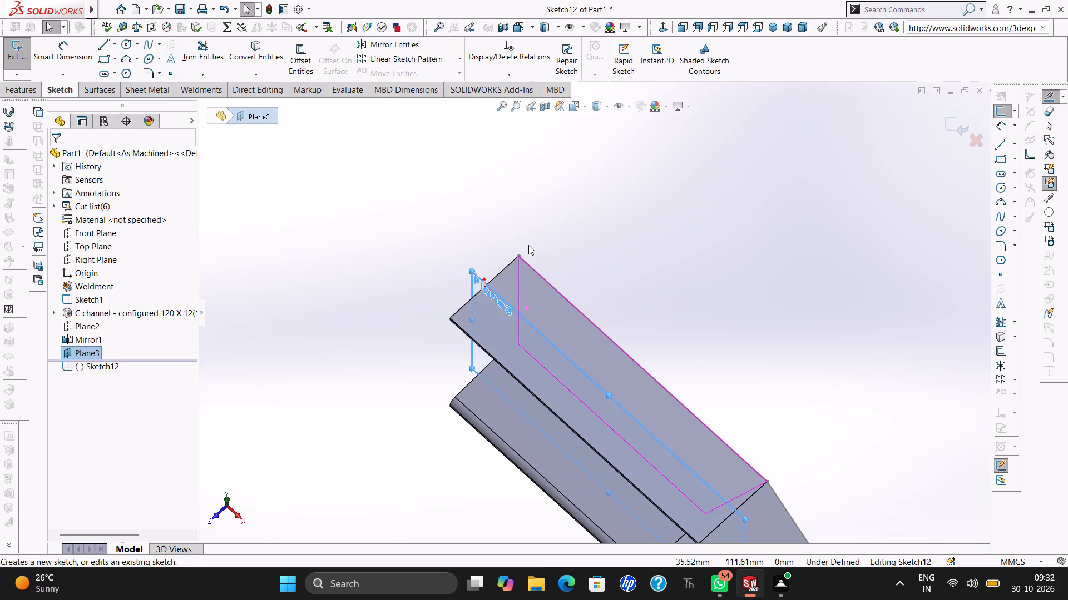
pyautogui.hotkey('ctrl', '8')
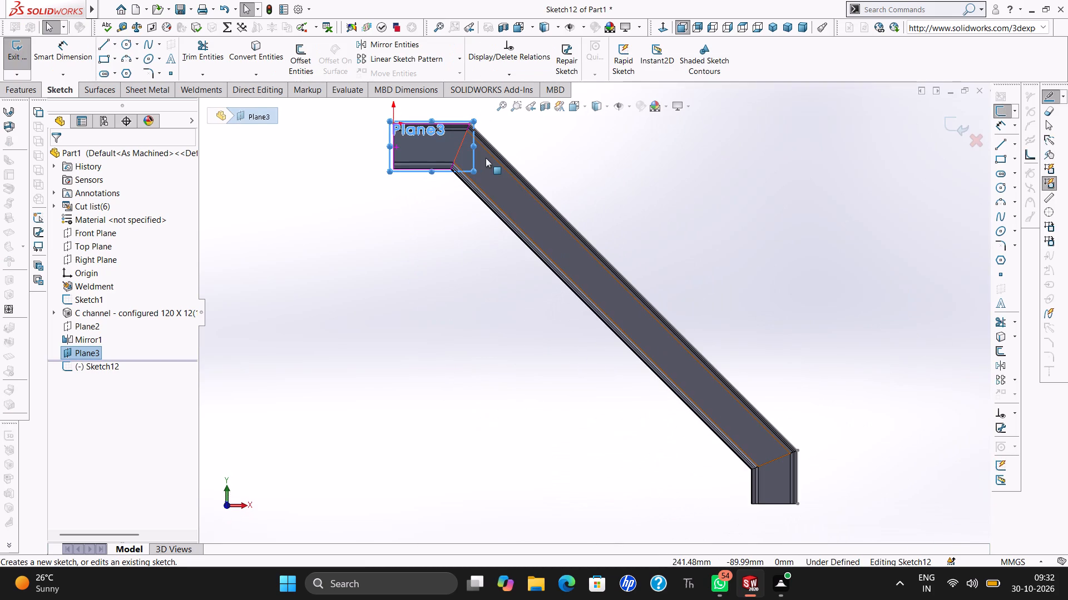
pyautogui.click(500, 104)
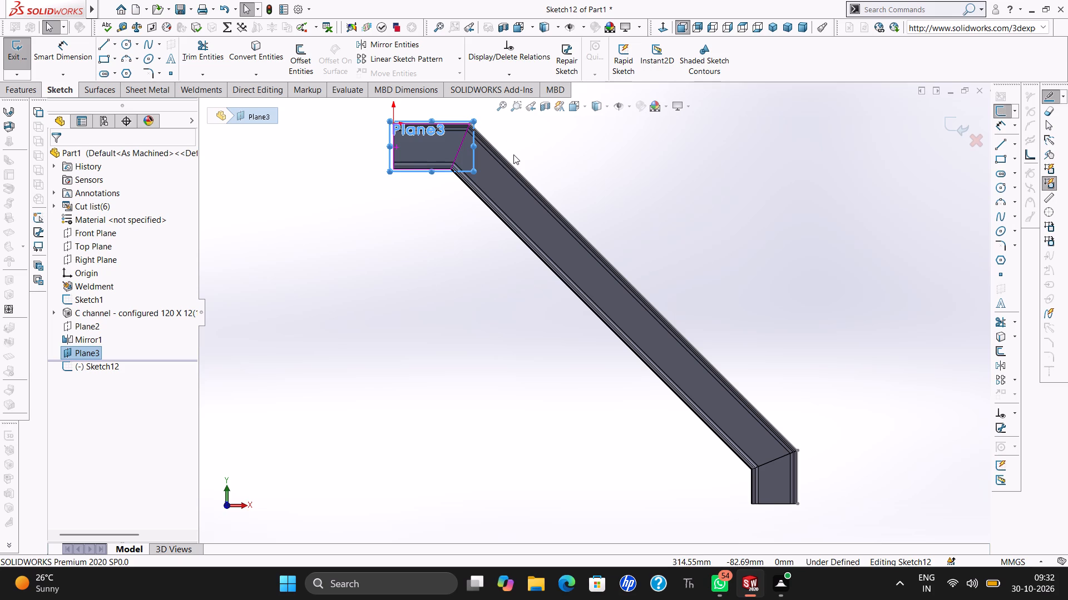
pyautogui.hotkey('ctrl', 'Down')
pyautogui.keyDown('ctrl'); pyautogui.scroll(-4, 438, 176); pyautogui.keyUp('ctrl')
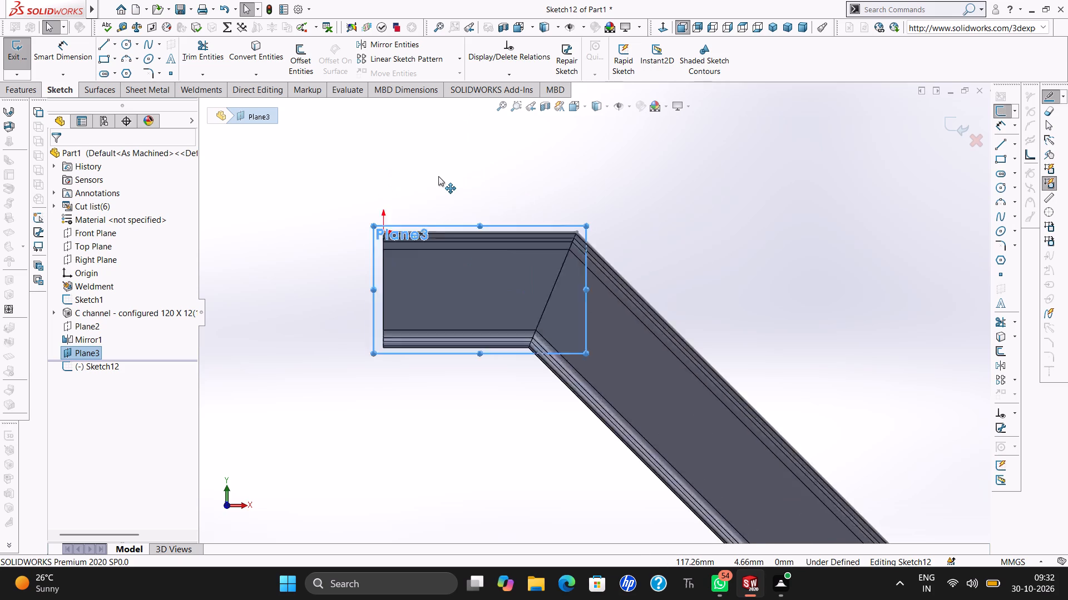
pyautogui.keyDown('ctrl'); pyautogui.scroll(-4, 438, 176); pyautogui.keyUp('ctrl')
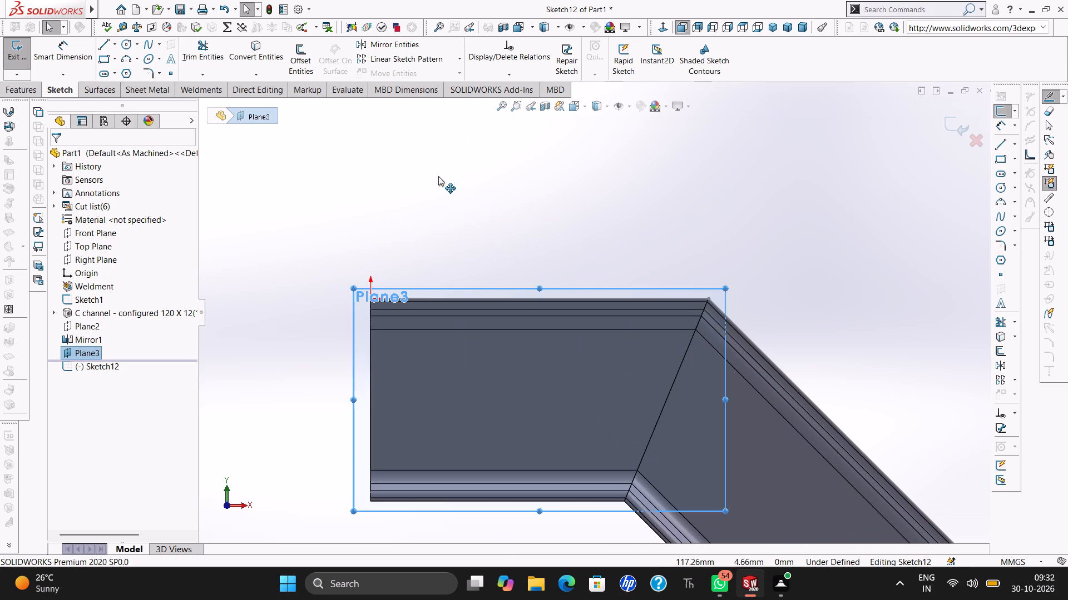
pyautogui.click(103, 45)
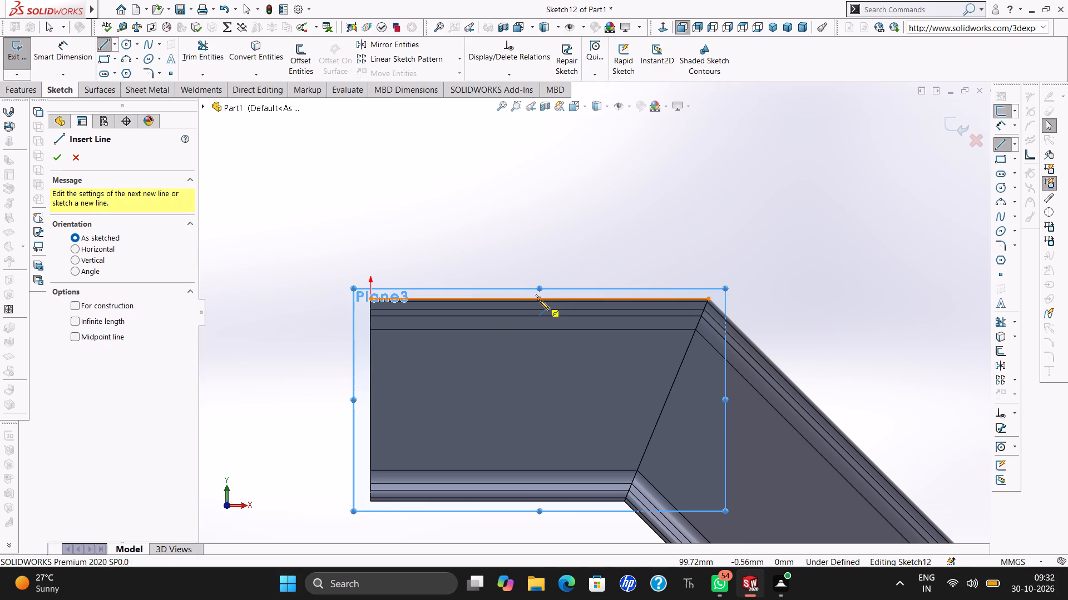
pyautogui.moveTo(539, 299); pyautogui.dragTo(538, 158)
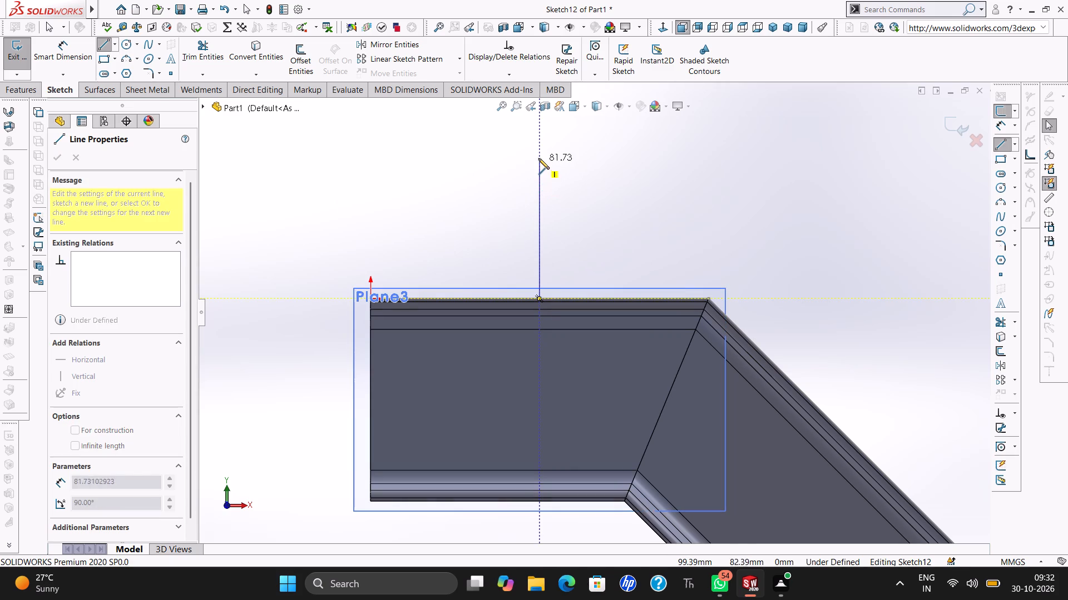
pyautogui.moveTo(538, 158); pyautogui.dragTo(540, 129)
pyautogui.click(540, 129)
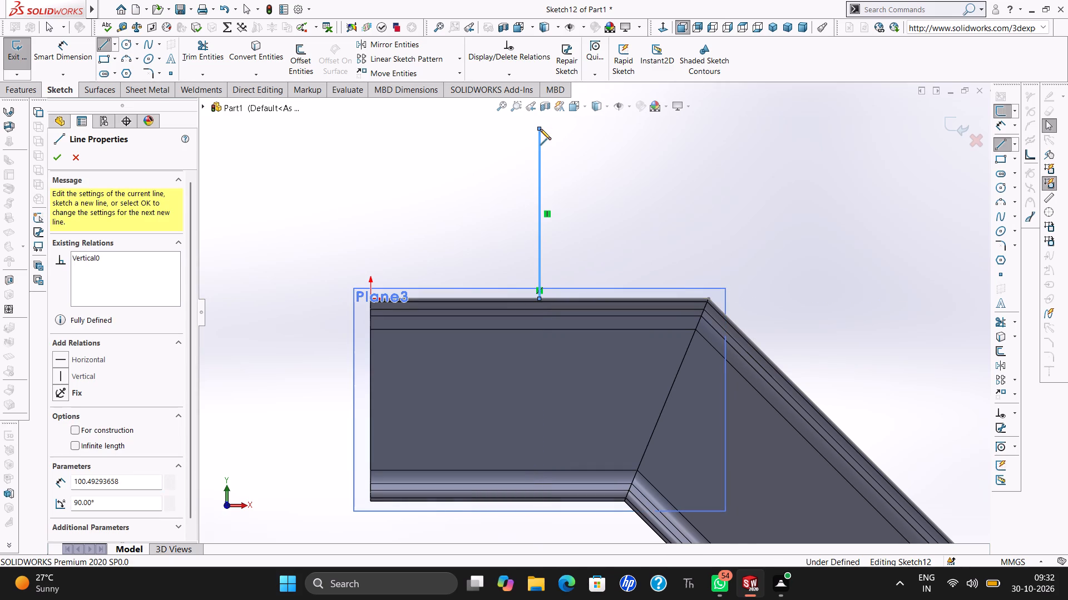
pyautogui.press('Escape')
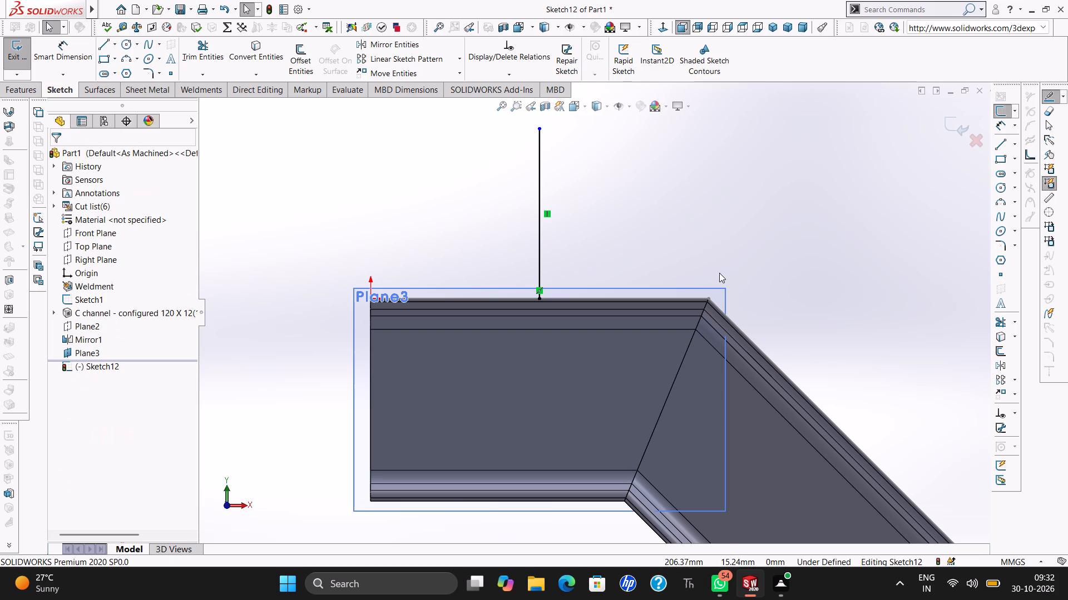
# Sketch a second vertical line about 105 mm up from the sloping segment's top edge, slightly uphill of its midpoint.
pyautogui.keyDown('ctrl'); pyautogui.scroll(6, 719, 273); pyautogui.keyUp('ctrl')
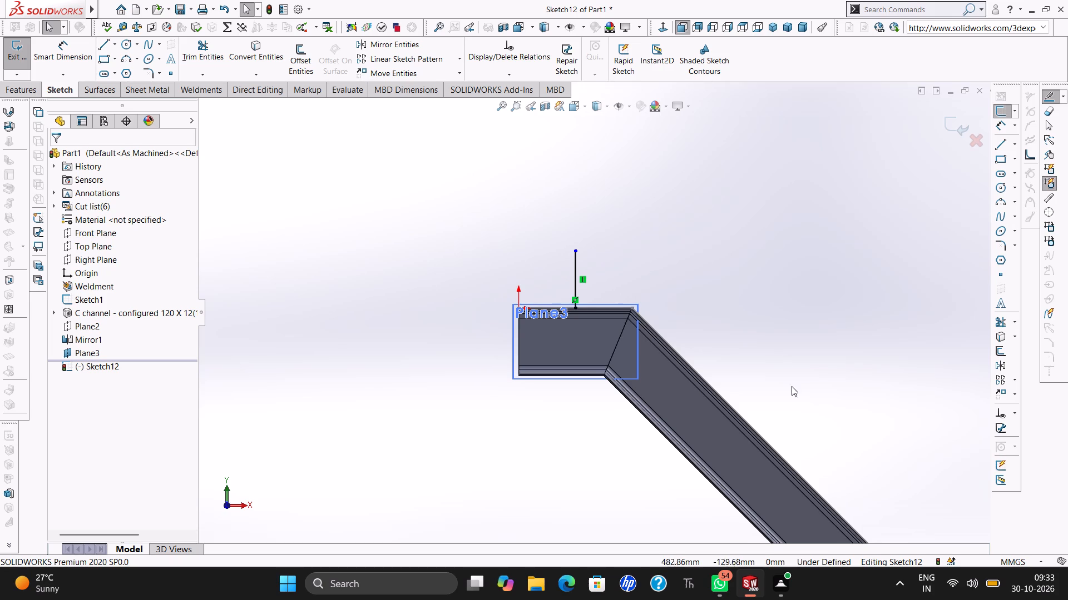
pyautogui.keyDown('ctrl'); pyautogui.scroll(2, 787, 393); pyautogui.keyUp('ctrl')
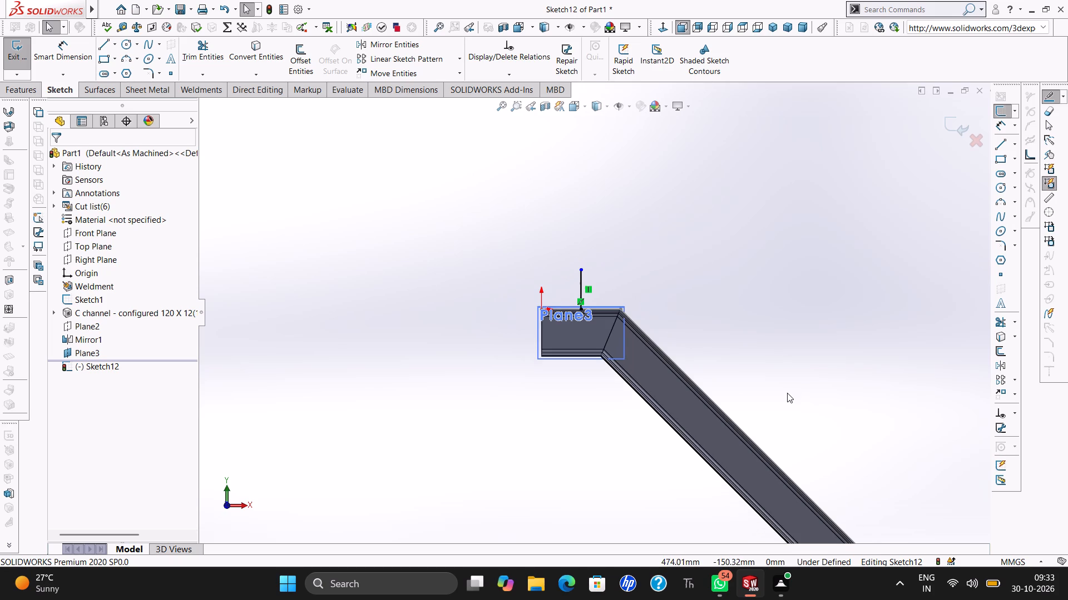
pyautogui.keyDown('ctrl'); pyautogui.scroll(1, 787, 393); pyautogui.keyUp('ctrl')
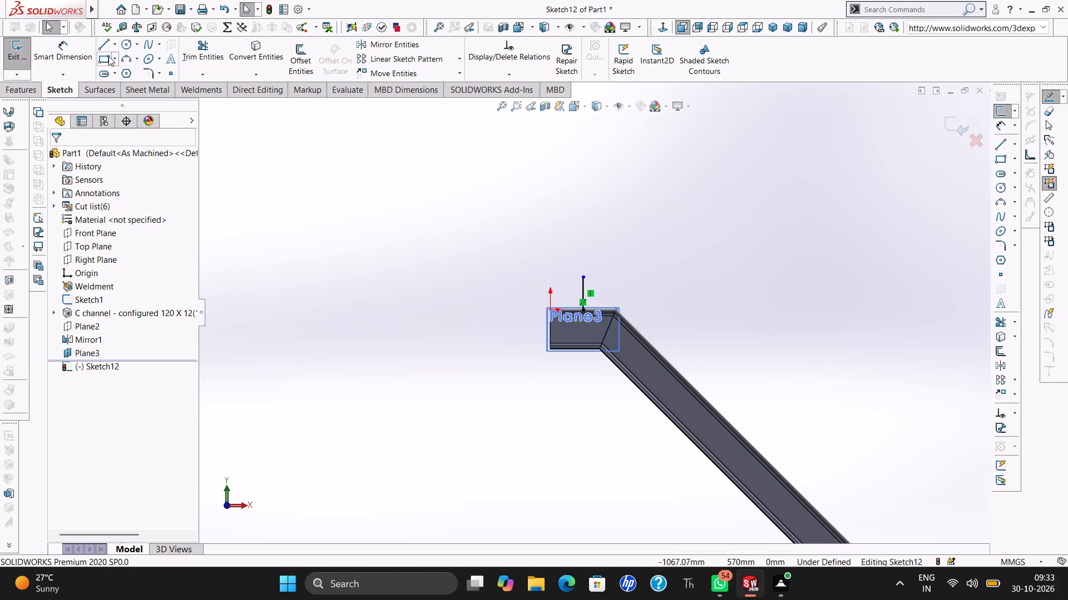
pyautogui.click(102, 49)
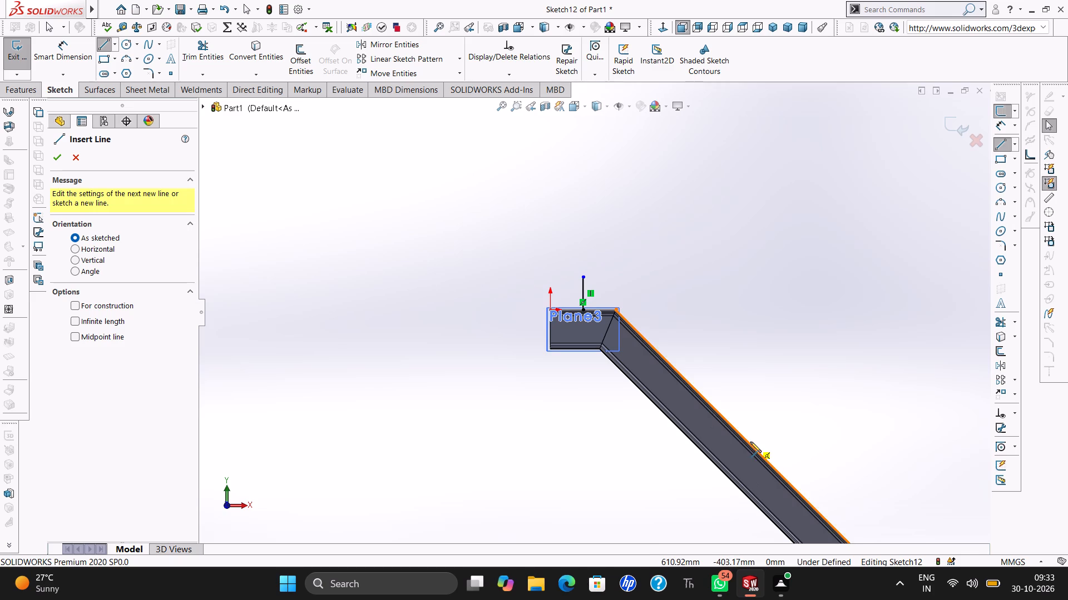
pyautogui.keyDown('ctrl'); pyautogui.scroll(-6, 750, 442); pyautogui.keyUp('ctrl')
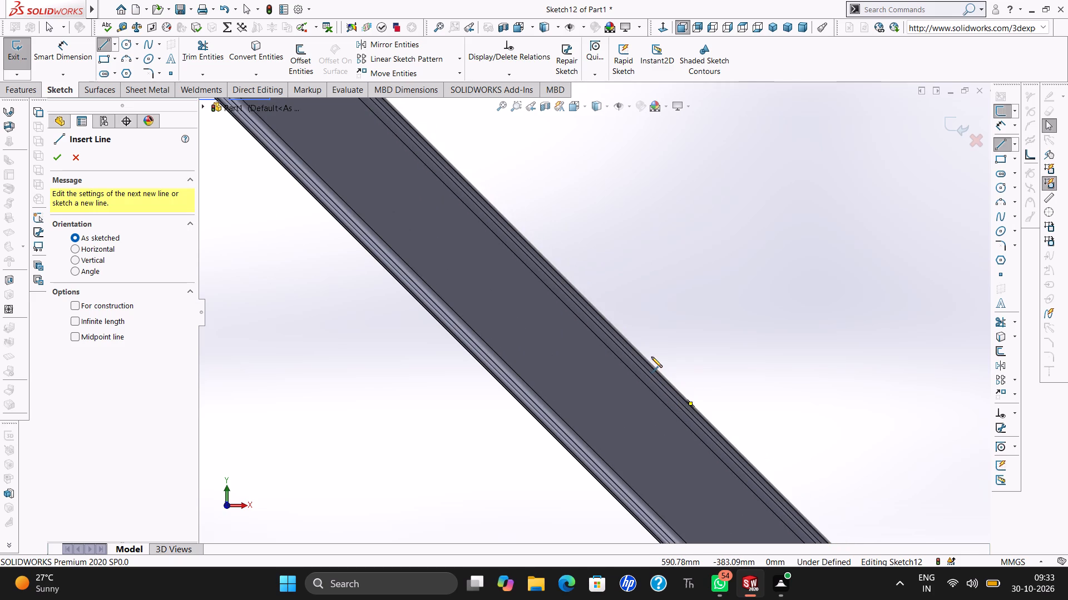
pyautogui.keyDown('ctrl'); pyautogui.scroll(-4, 645, 359); pyautogui.keyUp('ctrl')
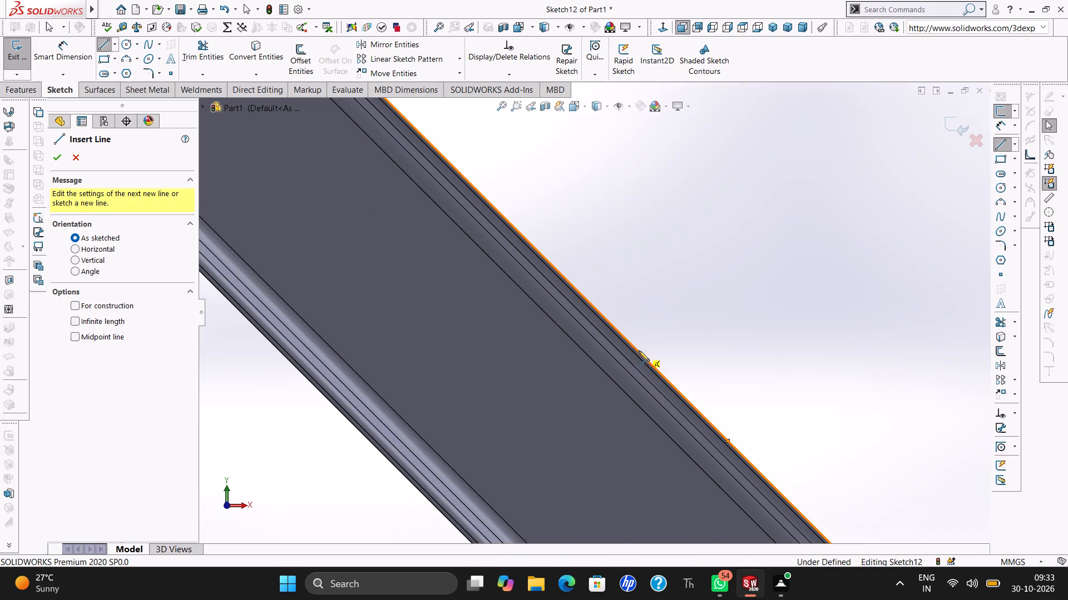
pyautogui.click(636, 351)
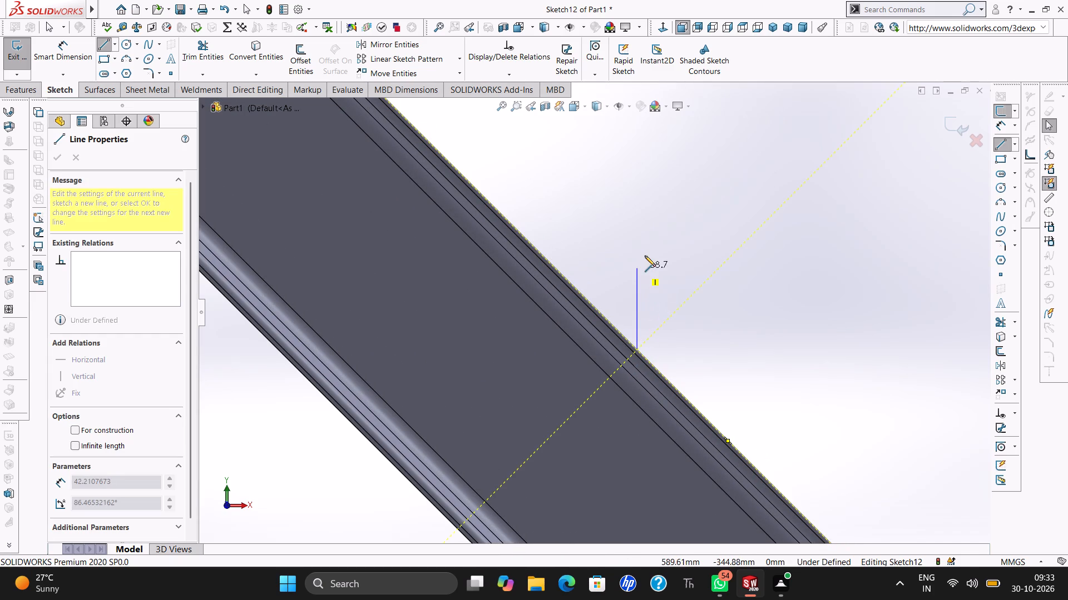
pyautogui.click(639, 128)
pyautogui.press('Escape')
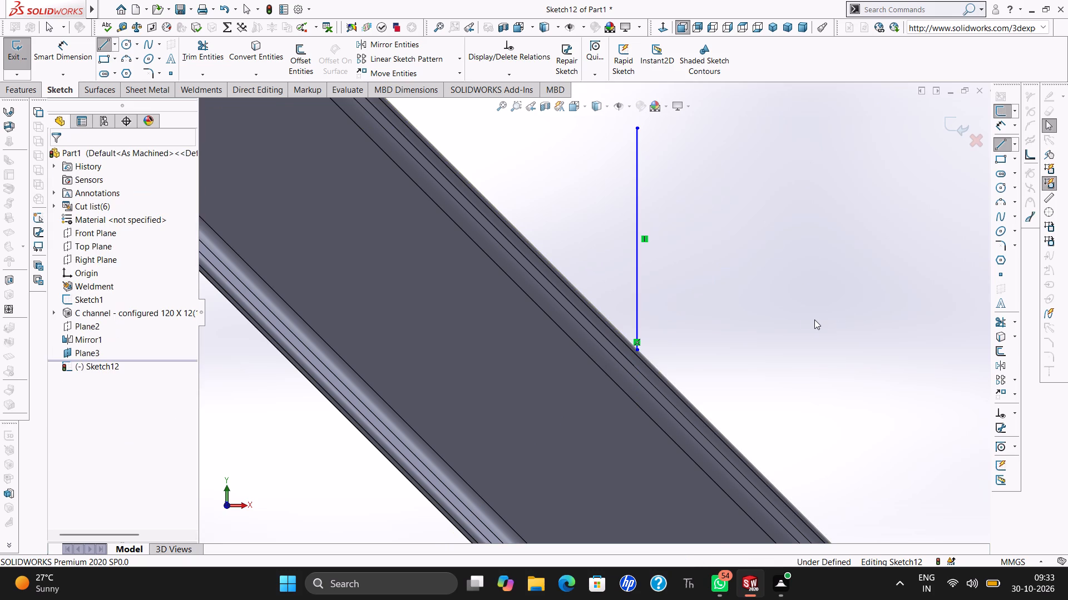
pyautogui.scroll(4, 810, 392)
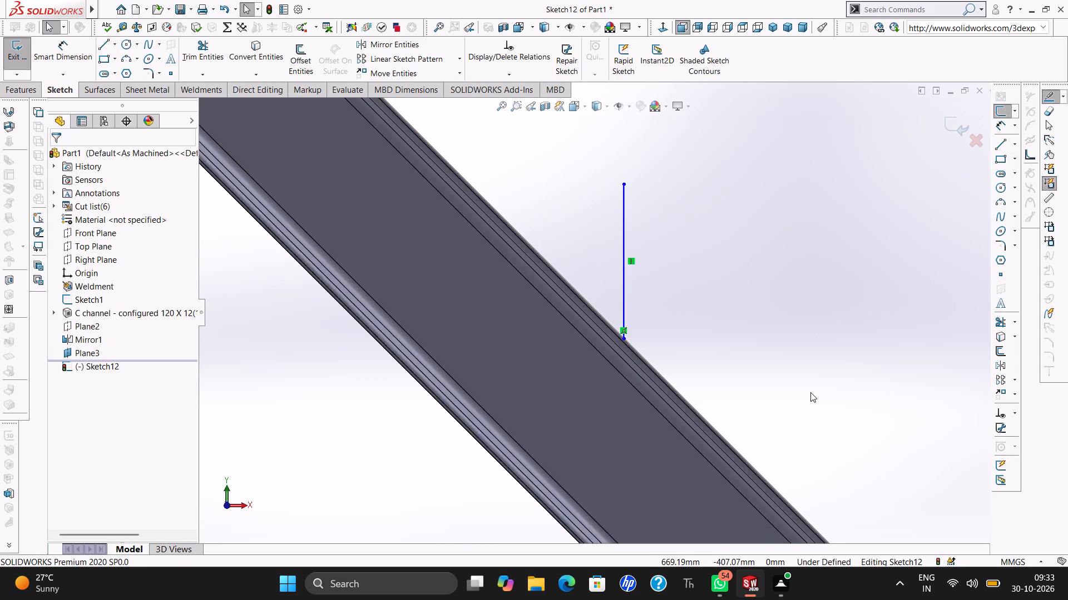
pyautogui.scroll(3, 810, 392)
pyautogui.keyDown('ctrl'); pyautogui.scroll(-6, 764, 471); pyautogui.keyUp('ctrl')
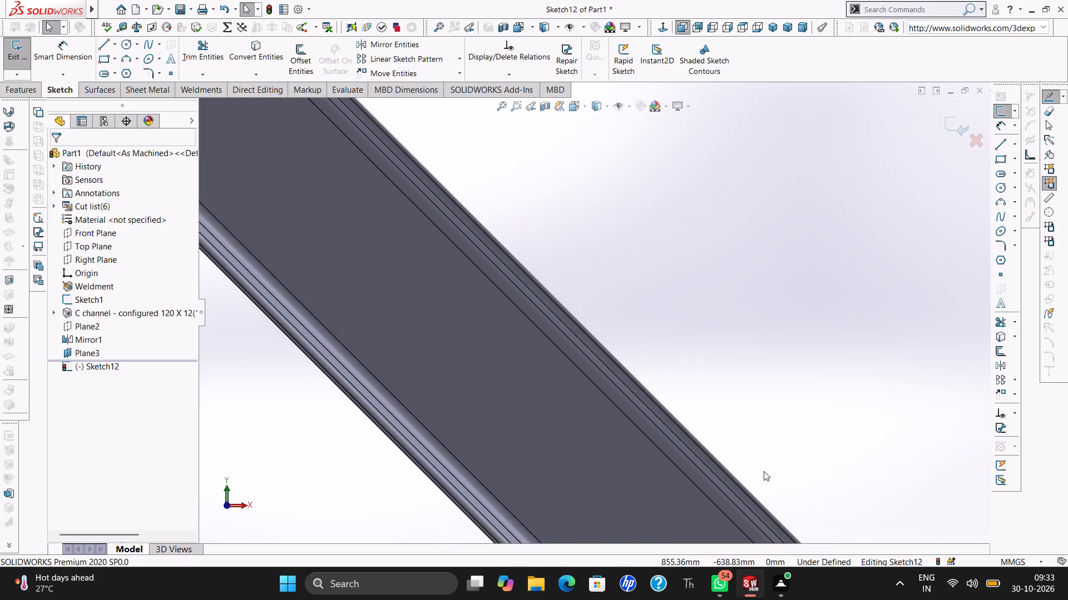
# Sketch a third vertical line about 70 mm up from the sloping segment's top edge, downhill of the second line.
pyautogui.click(101, 44)
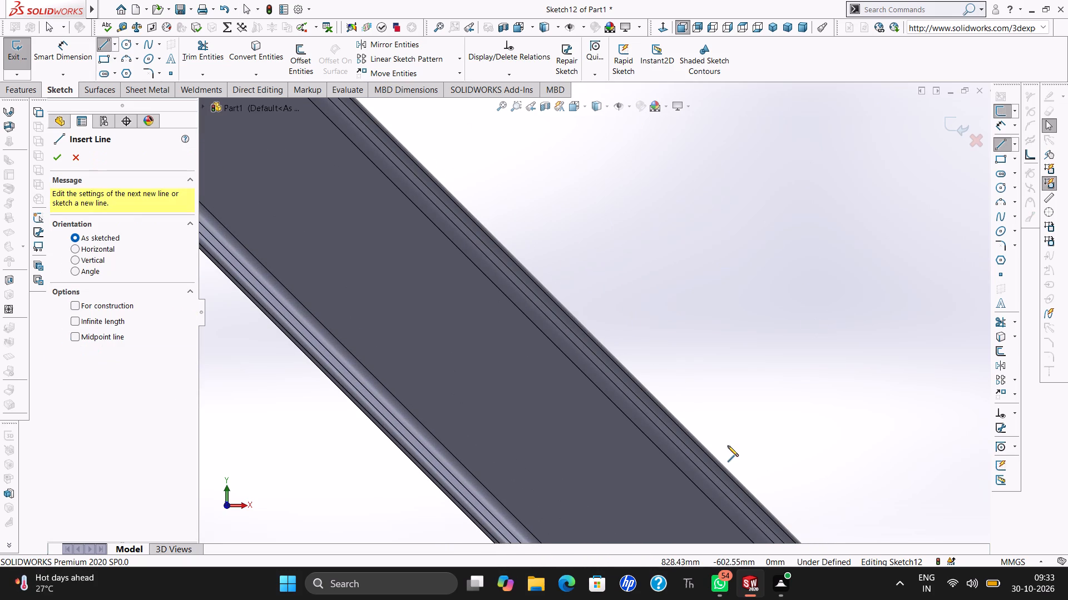
pyautogui.moveTo(712, 454); pyautogui.dragTo(708, 362)
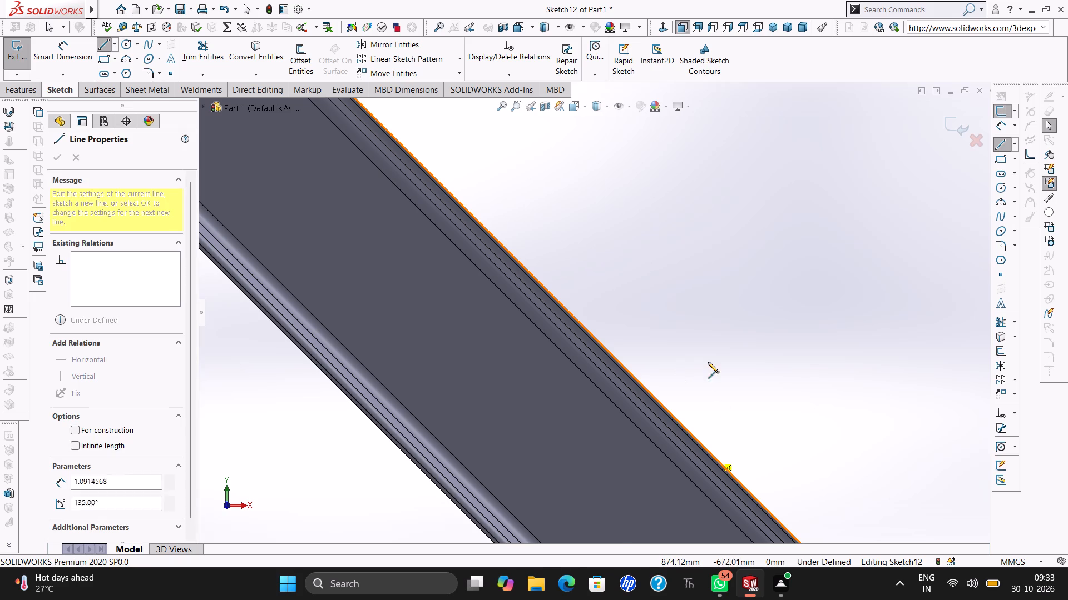
pyautogui.moveTo(708, 362); pyautogui.dragTo(708, 328)
pyautogui.press('Escape')
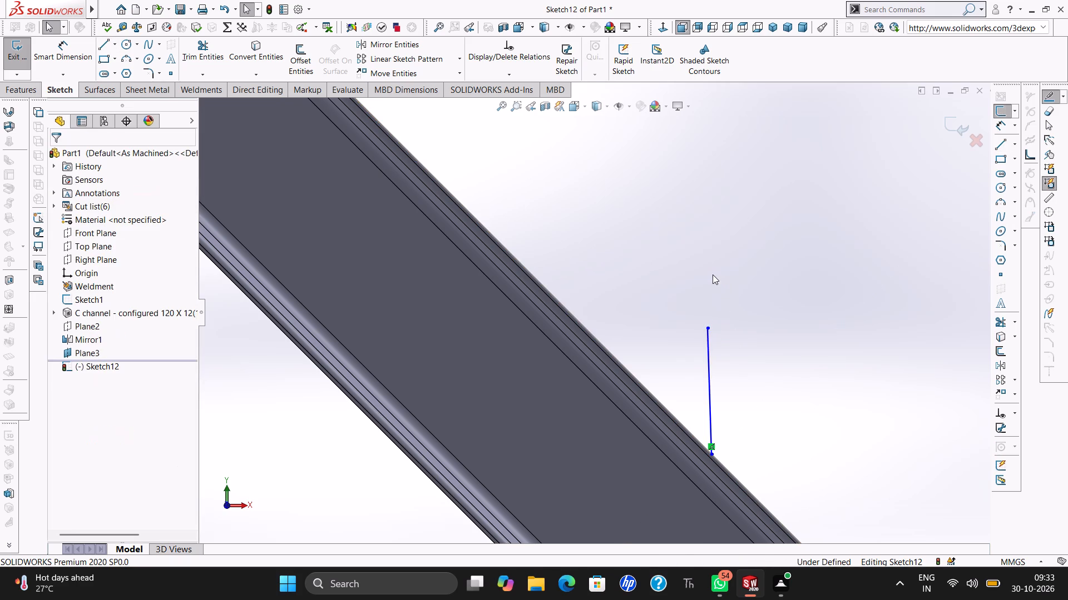
pyautogui.click(709, 358)
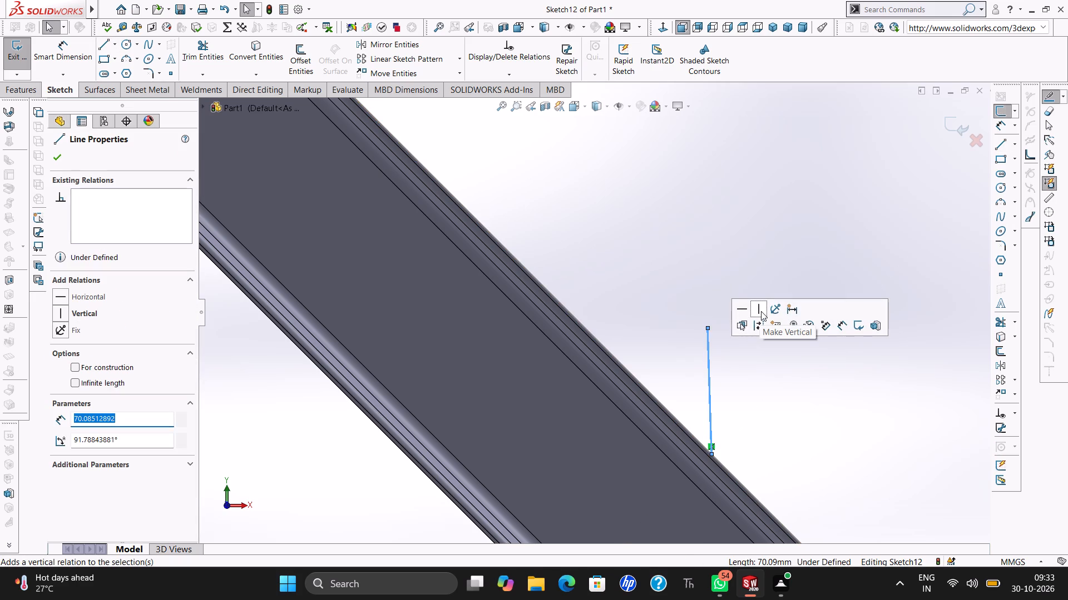
pyautogui.click(761, 311)
pyautogui.press('Escape')
pyautogui.press('Escape')
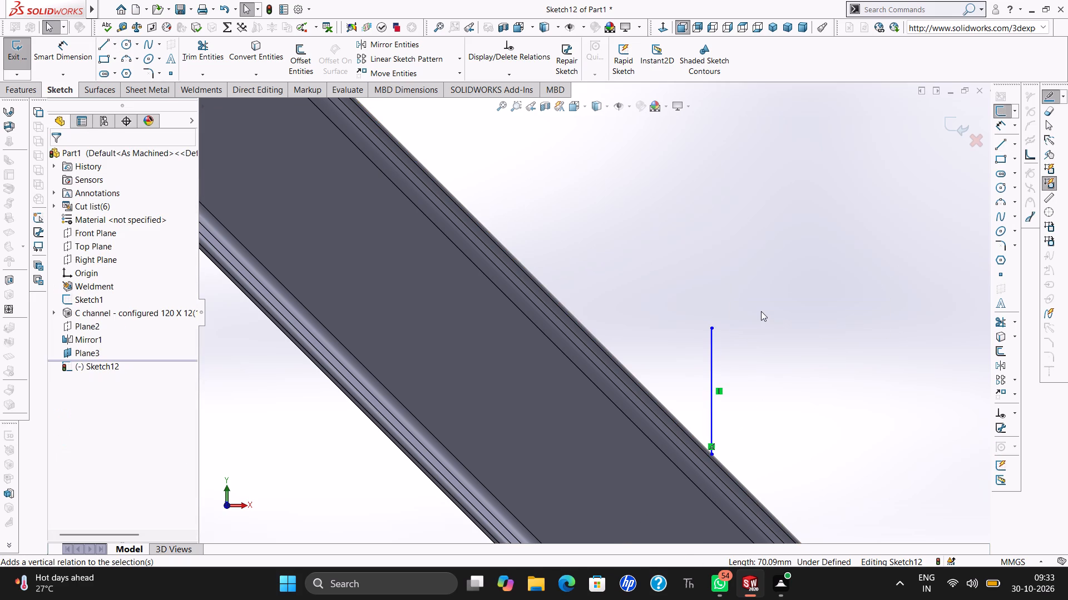
# Make the three vertical post lines equal in length.
pyautogui.keyDown('ctrl'); pyautogui.scroll(7, 662, 375); pyautogui.keyUp('ctrl')
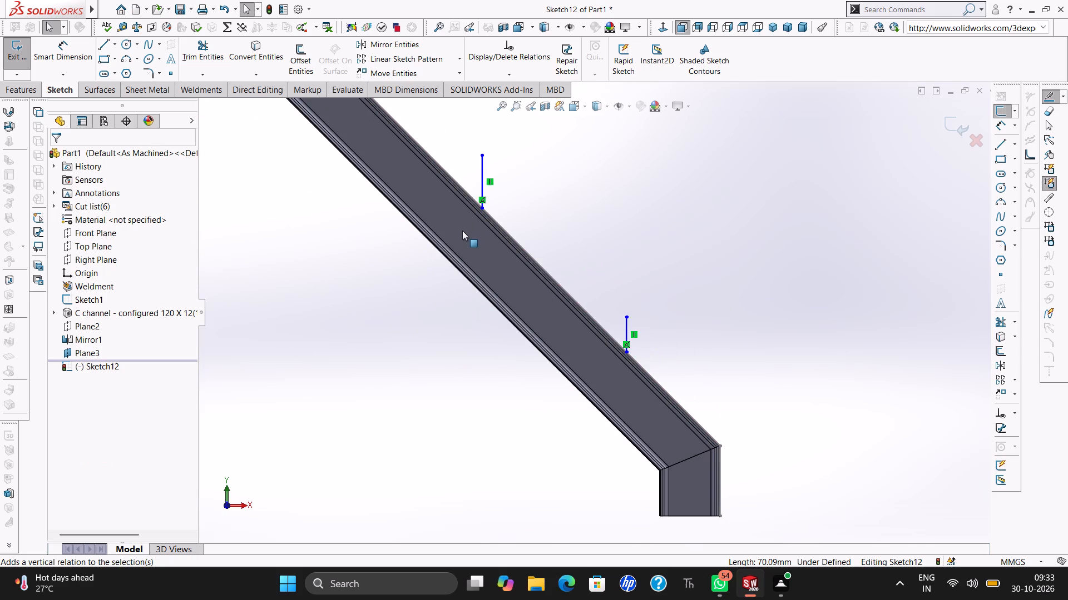
pyautogui.press('Escape')
pyautogui.keyDown('ctrl'); pyautogui.scroll(3, 462, 231); pyautogui.keyUp('ctrl')
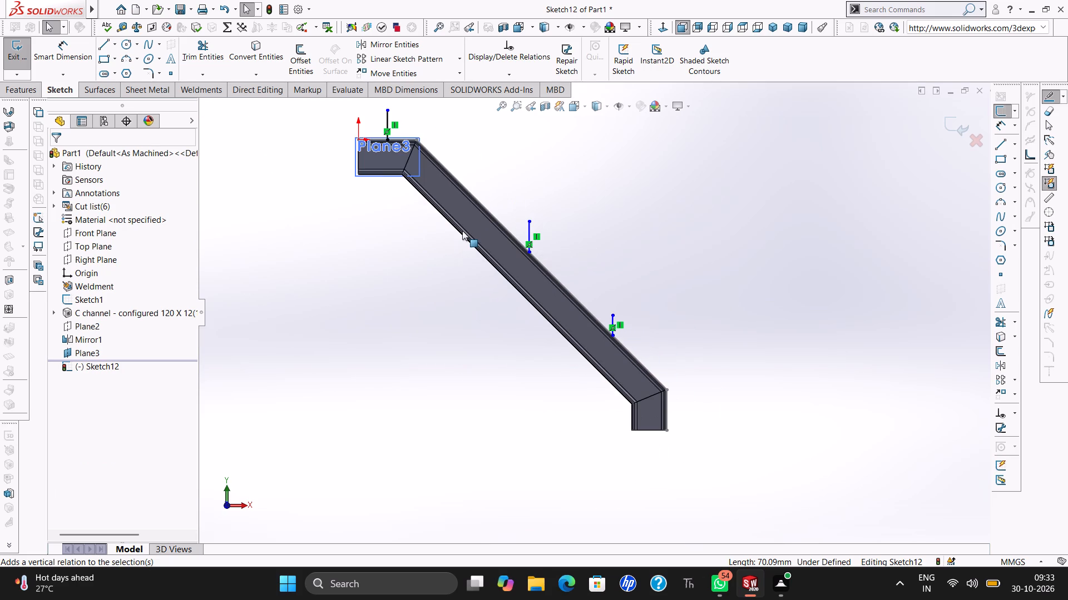
pyautogui.press('Escape')
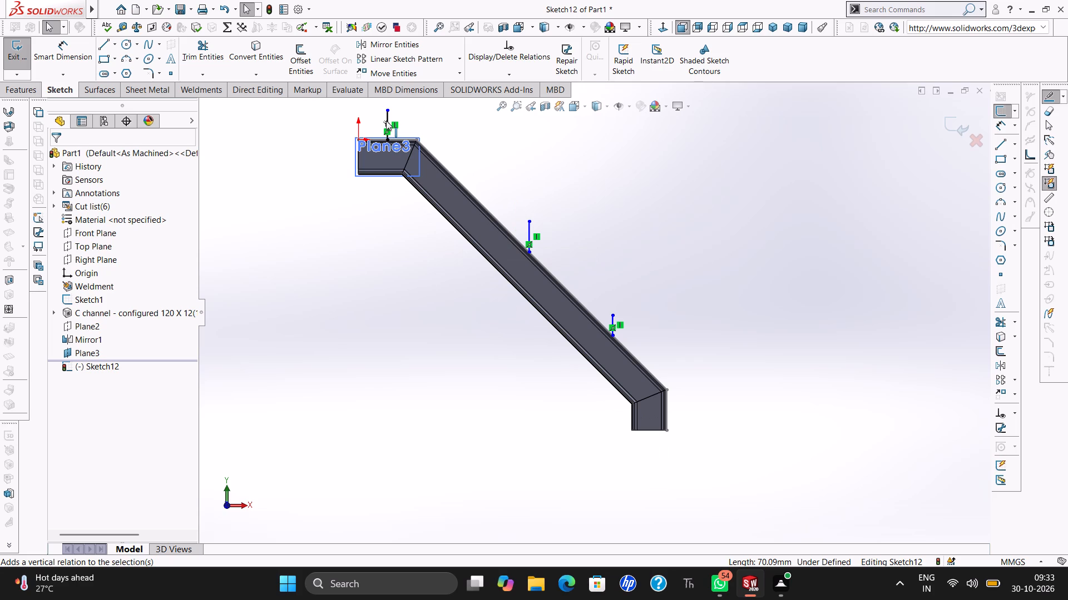
pyautogui.click(386, 121)
pyautogui.press('Escape')
pyautogui.press('Escape')
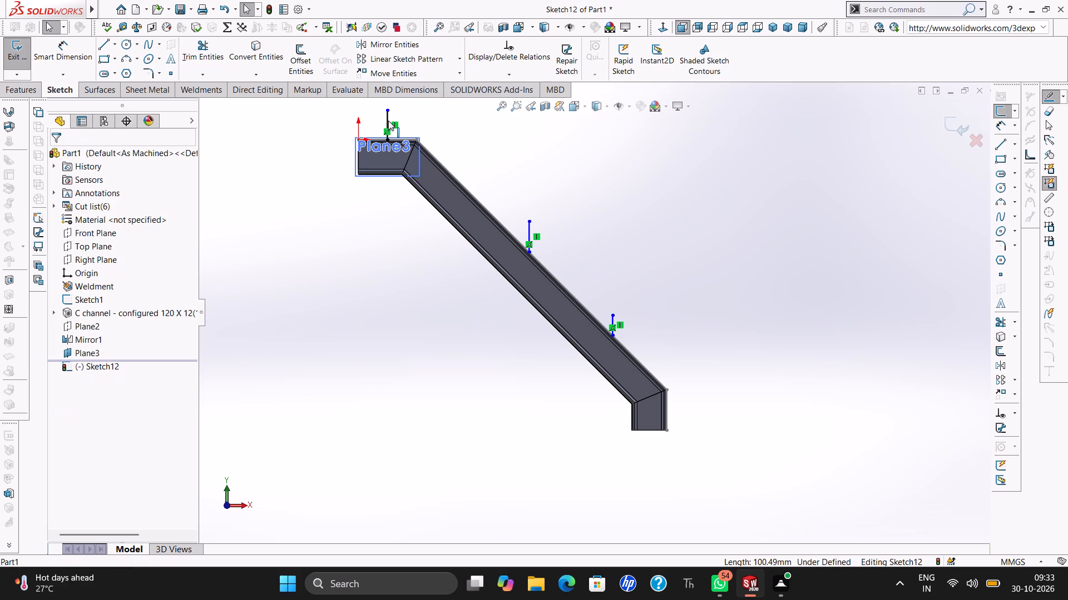
pyautogui.click(388, 121)
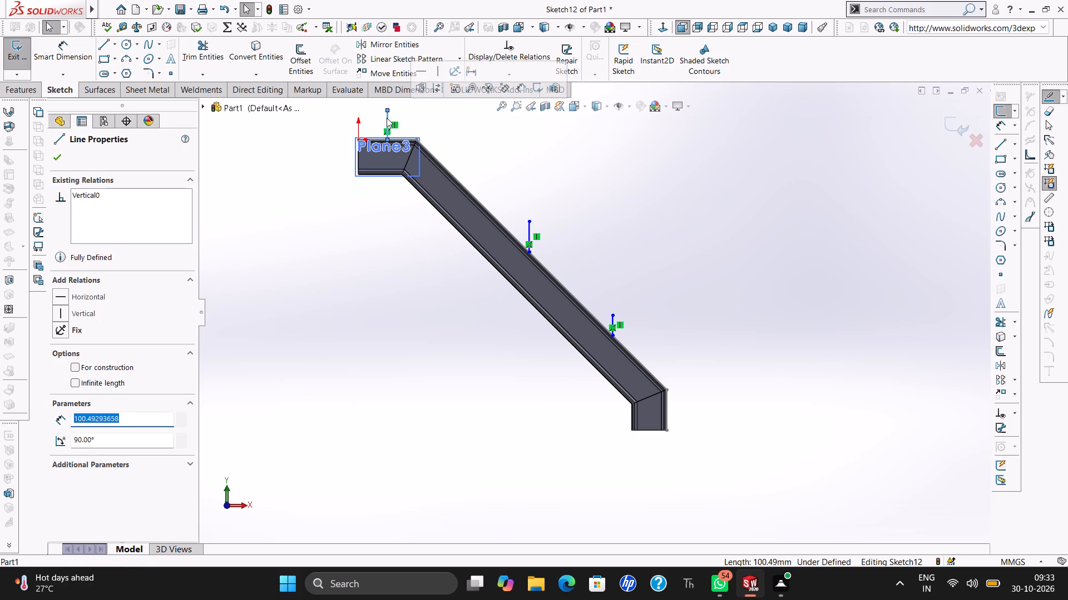
pyautogui.press('Escape')
pyautogui.press('Escape')
pyautogui.click(387, 118)
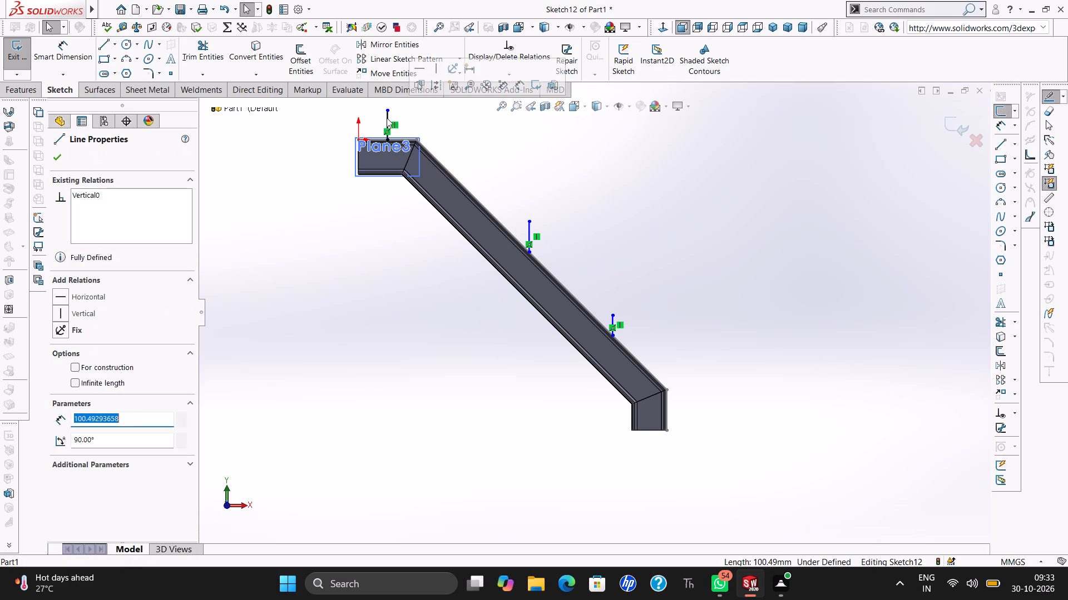
pyautogui.press('Escape')
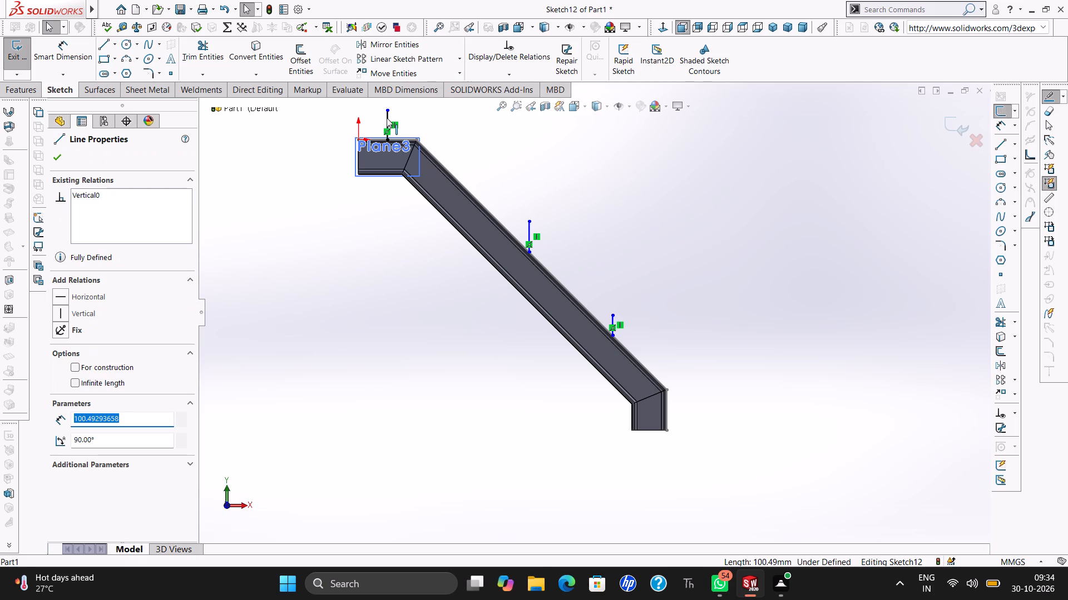
pyautogui.click(389, 114)
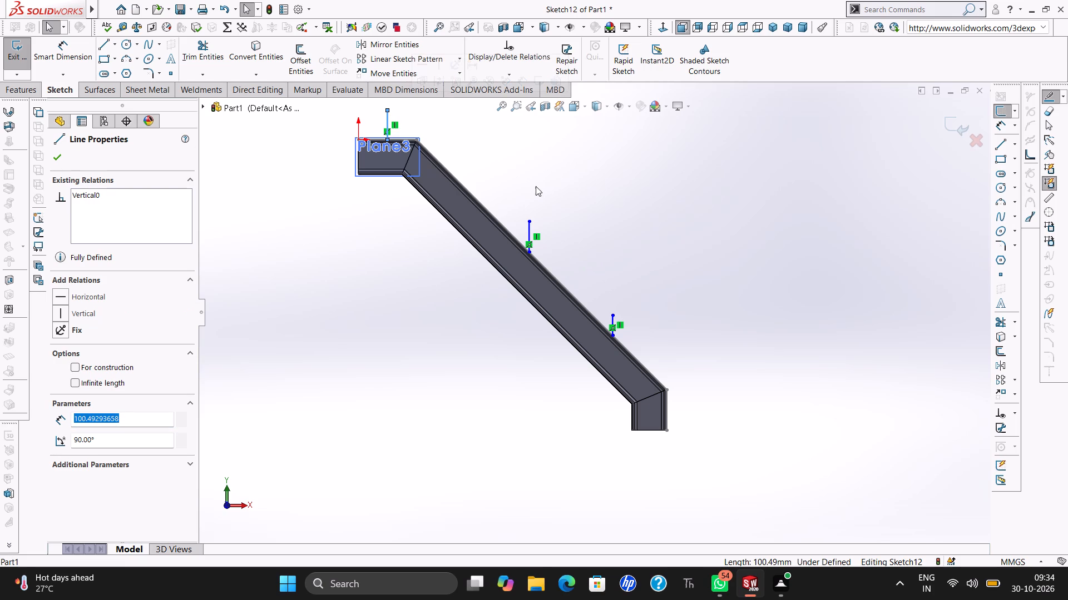
pyautogui.keyDown('shift'); pyautogui.click(527, 231); pyautogui.keyUp('shift')
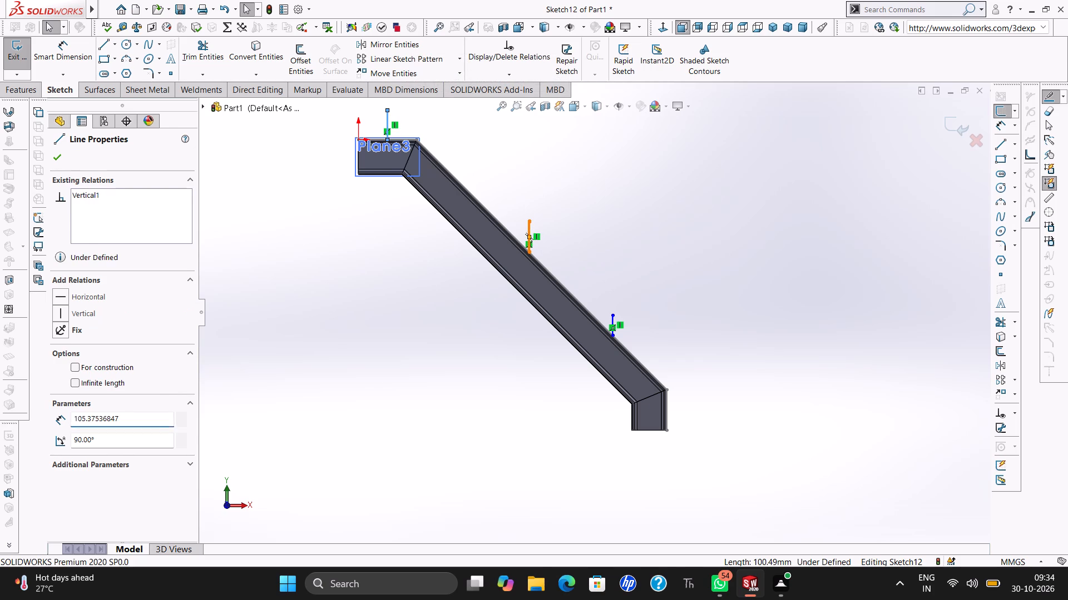
pyautogui.keyDown('shift'); pyautogui.click(610, 319); pyautogui.keyUp('shift')
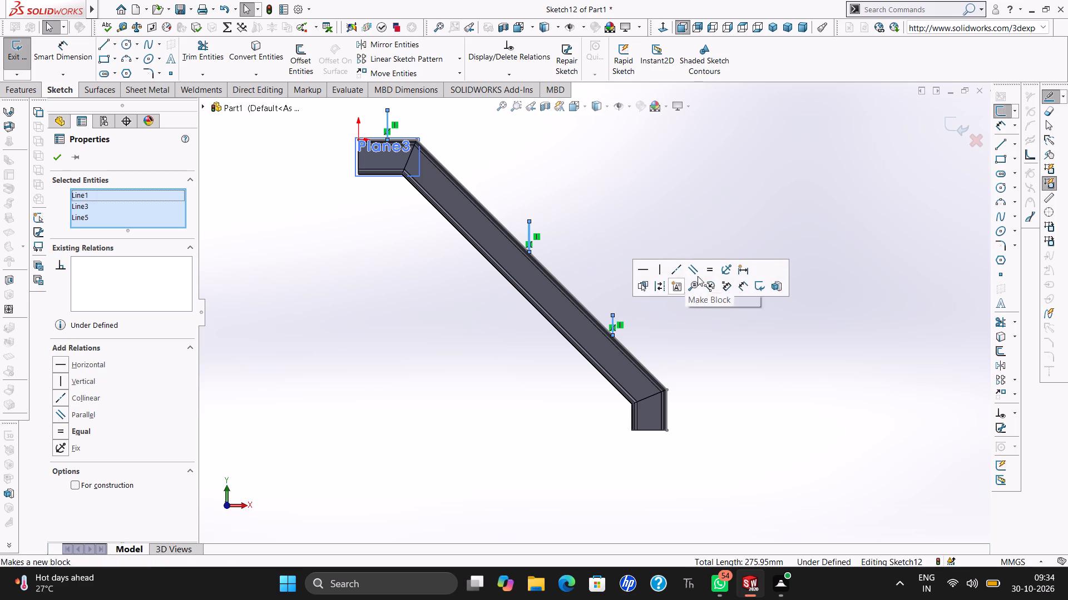
pyautogui.click(711, 270)
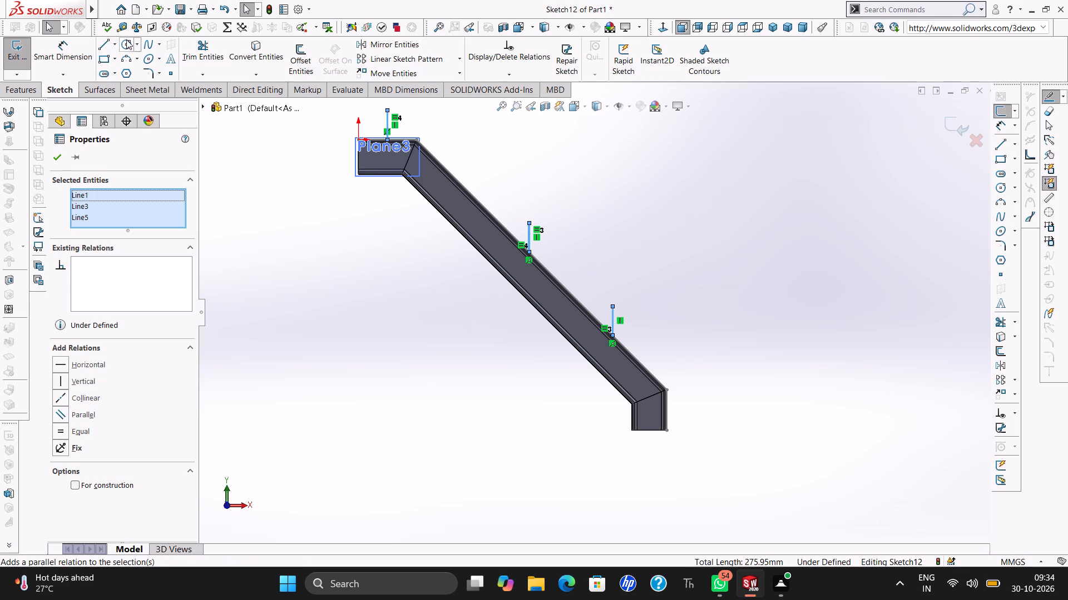
# Dimension the length of the vertical line above the upper horizontal segment as 700 mm.
pyautogui.click(81, 48)
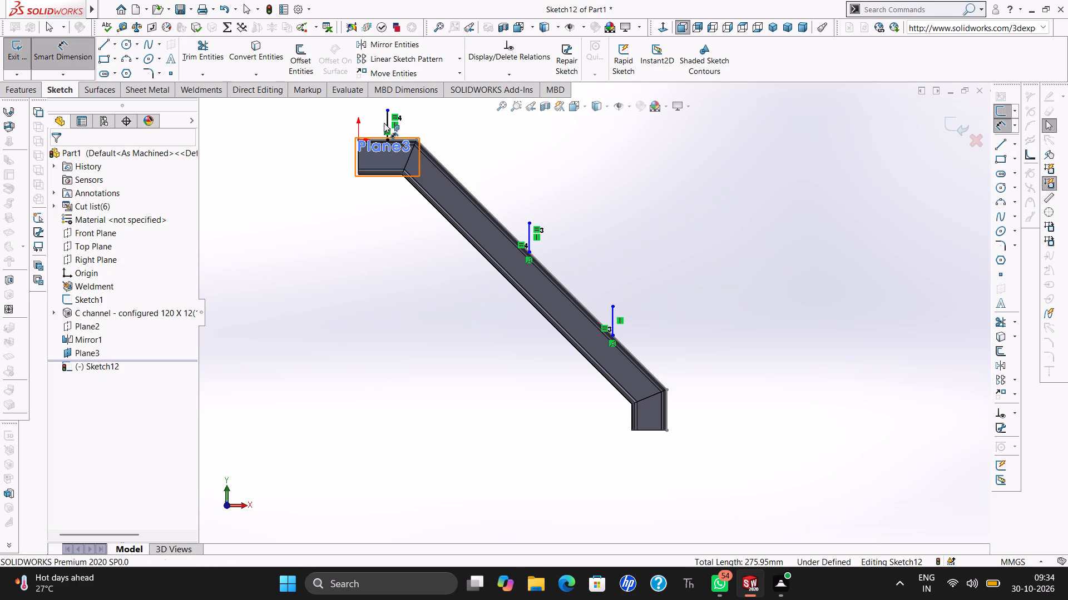
pyautogui.moveTo(388, 122); pyautogui.dragTo(423, 124)
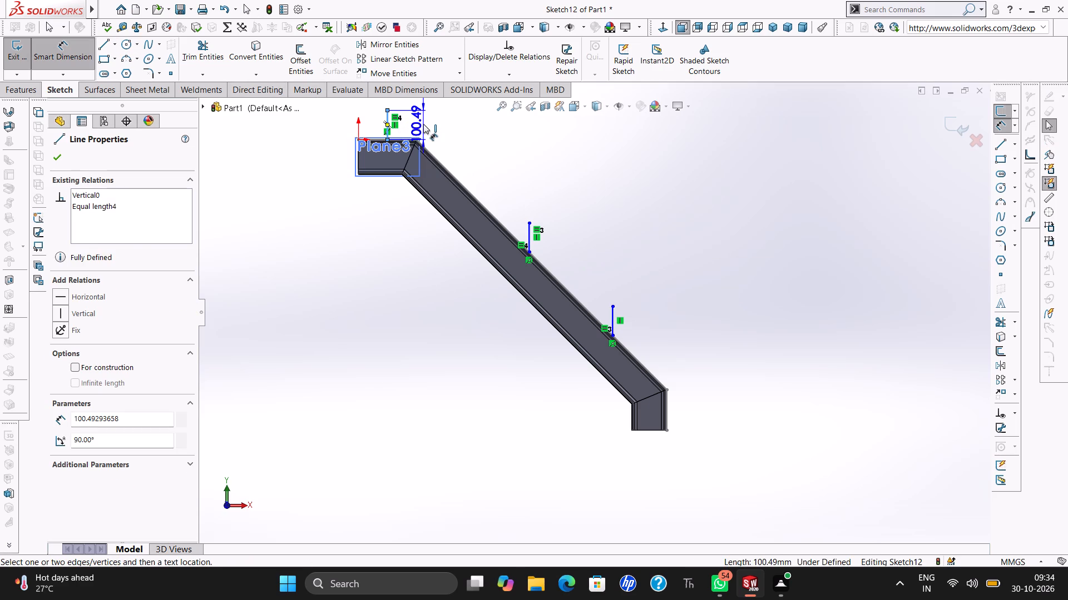
pyautogui.click(423, 124)
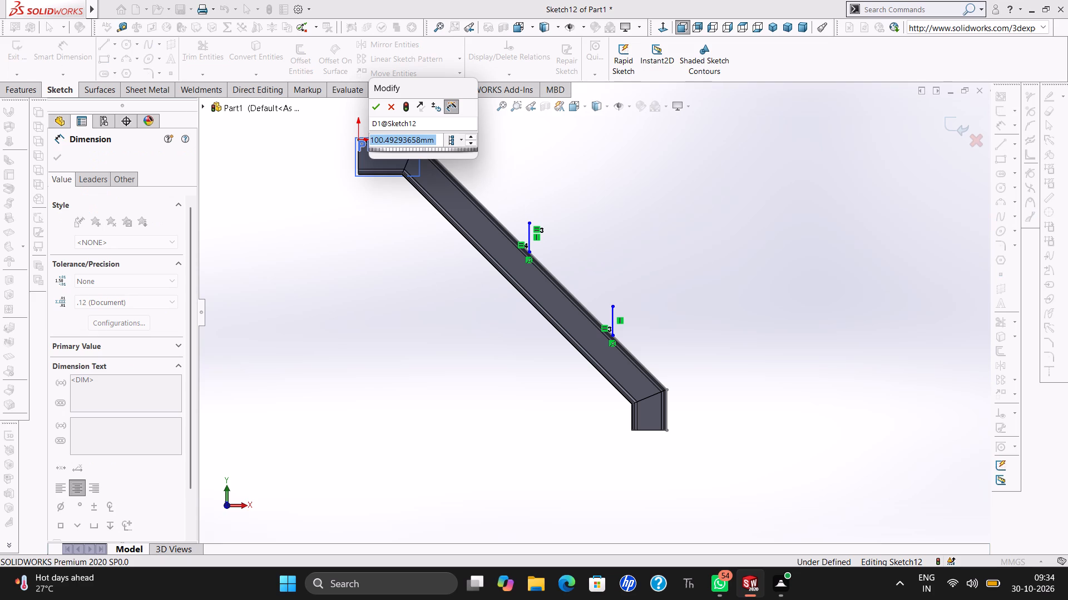
pyautogui.write('700')
pyautogui.press('Return')
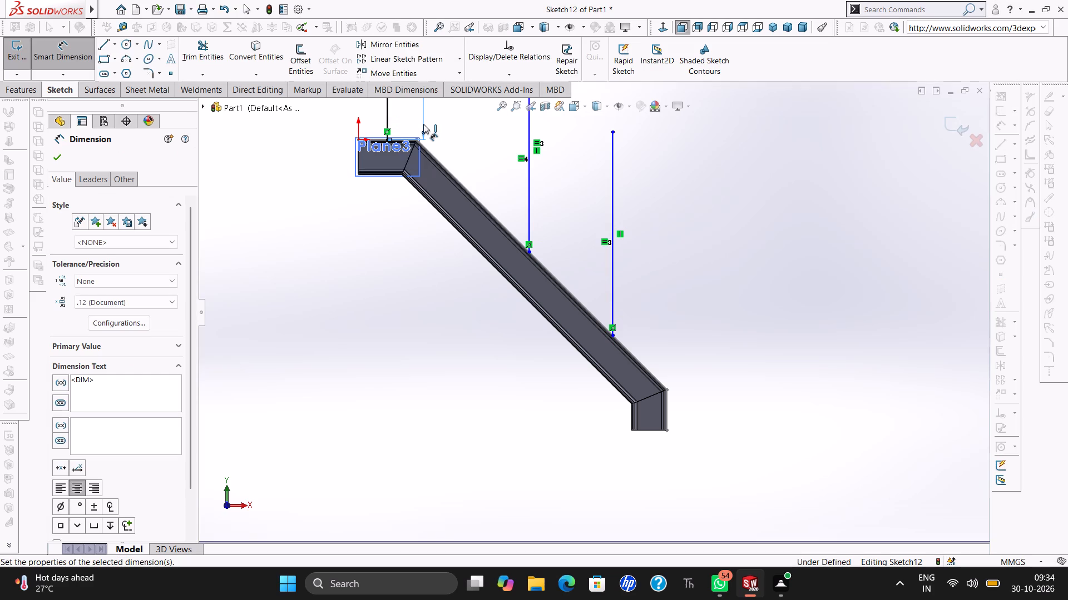
pyautogui.press('Escape')
pyautogui.press('Escape')
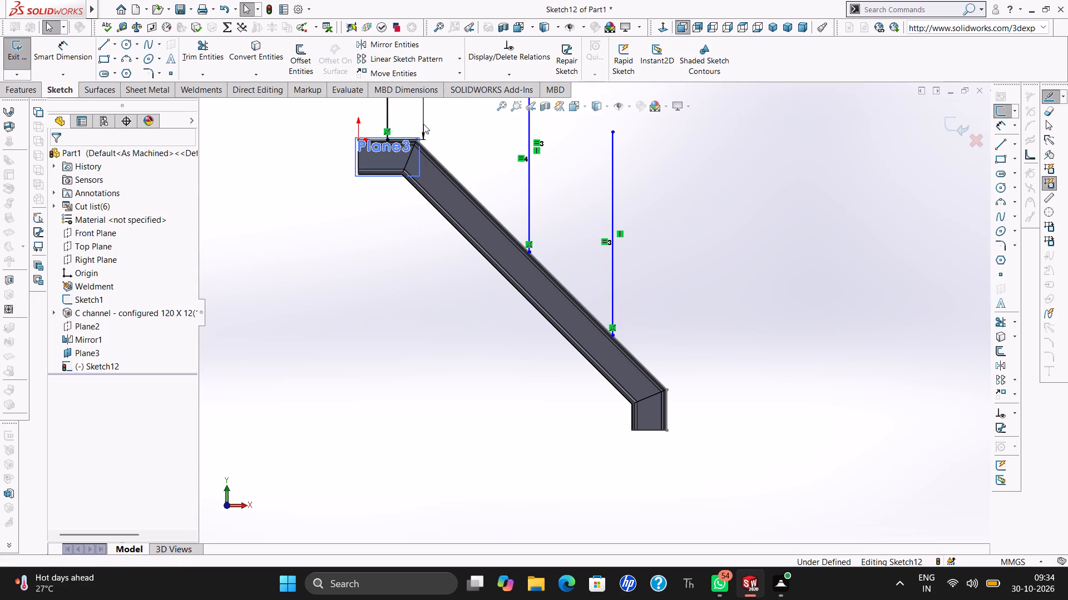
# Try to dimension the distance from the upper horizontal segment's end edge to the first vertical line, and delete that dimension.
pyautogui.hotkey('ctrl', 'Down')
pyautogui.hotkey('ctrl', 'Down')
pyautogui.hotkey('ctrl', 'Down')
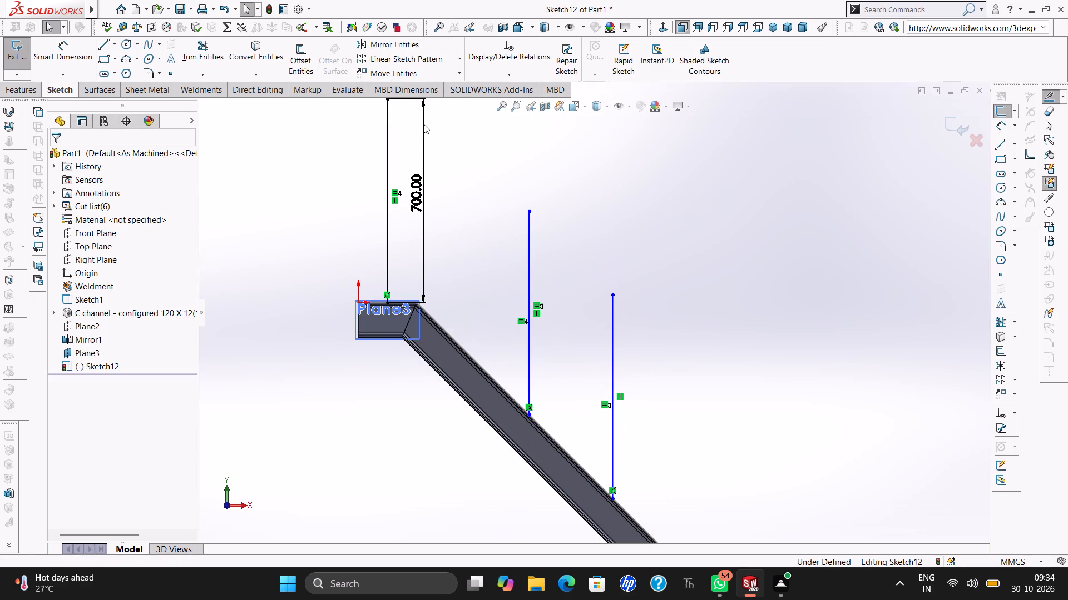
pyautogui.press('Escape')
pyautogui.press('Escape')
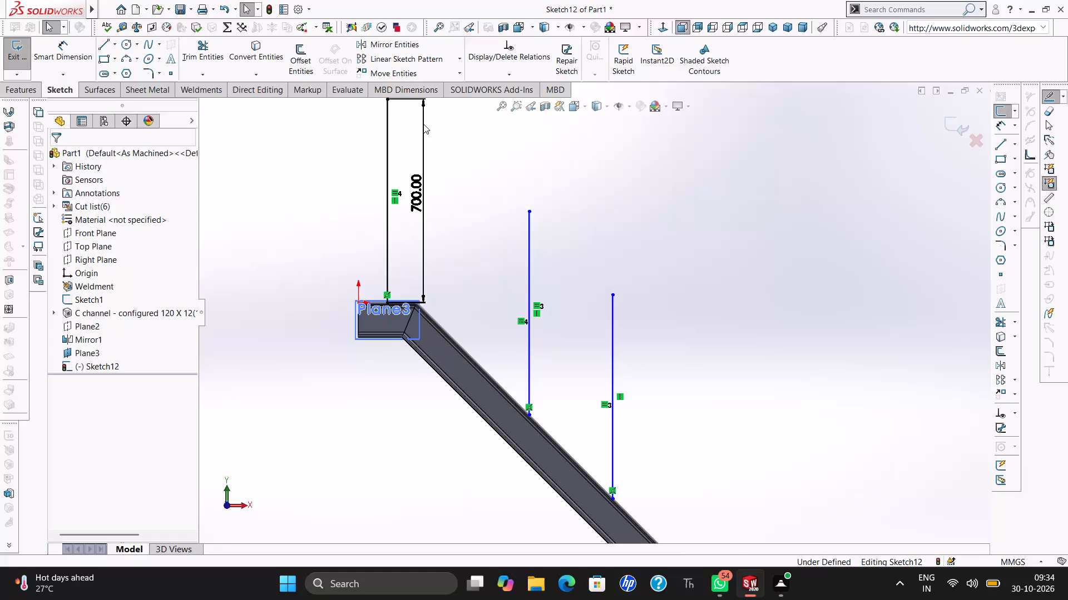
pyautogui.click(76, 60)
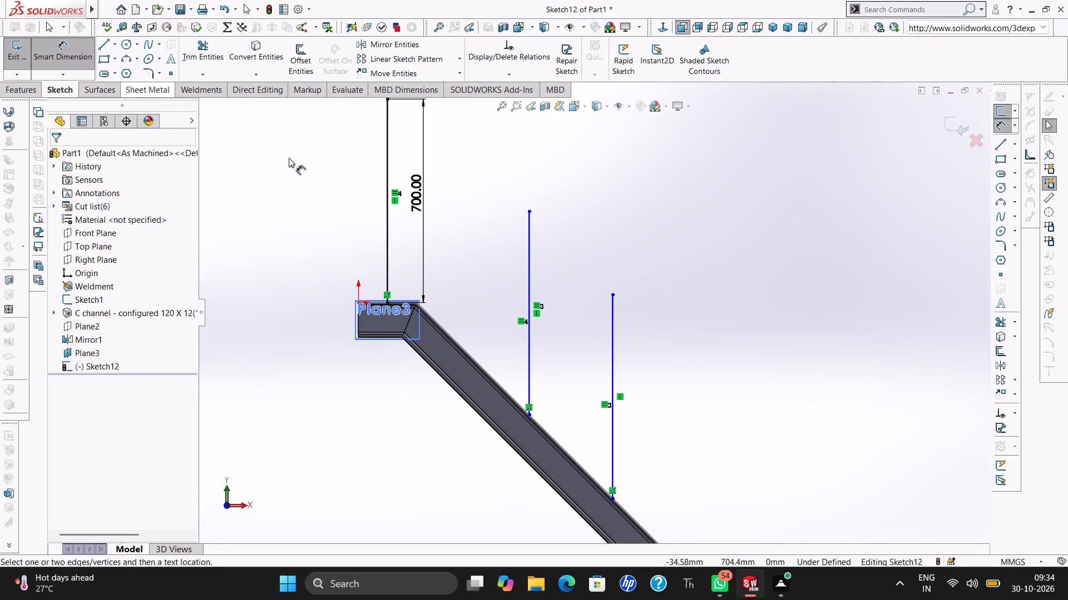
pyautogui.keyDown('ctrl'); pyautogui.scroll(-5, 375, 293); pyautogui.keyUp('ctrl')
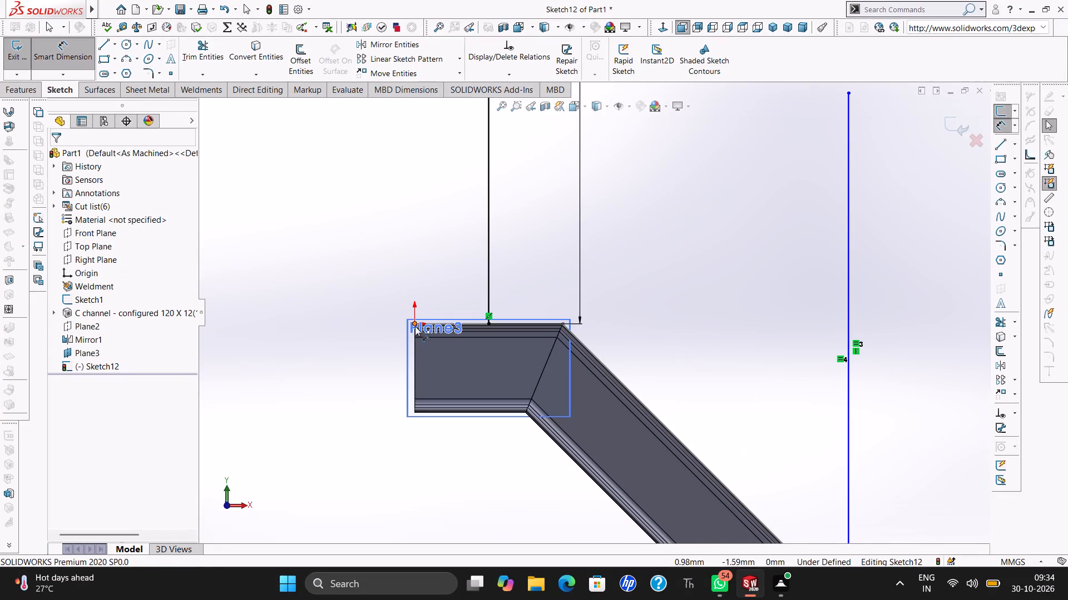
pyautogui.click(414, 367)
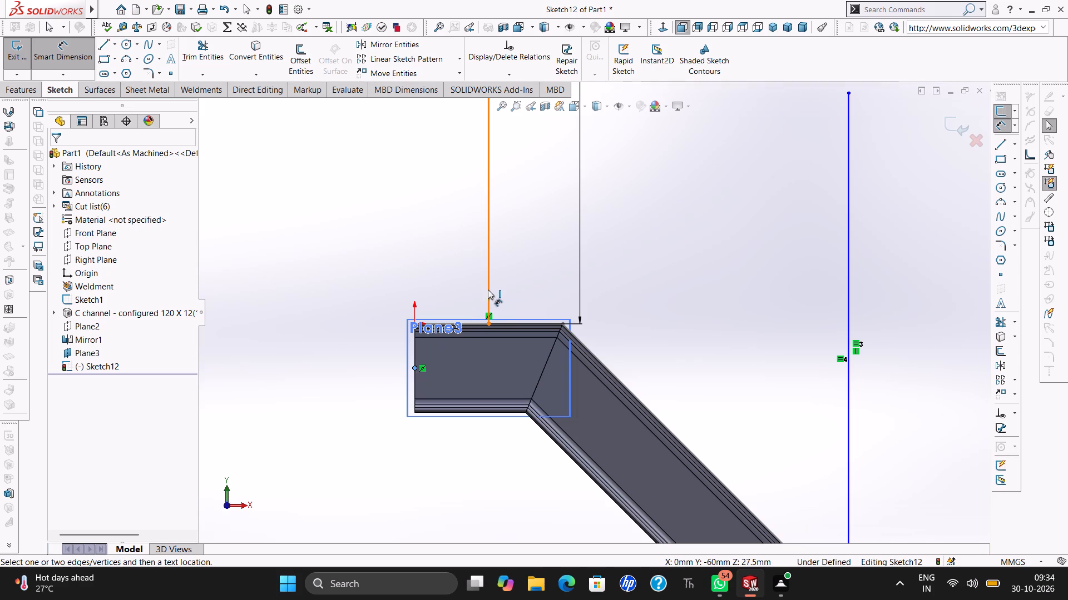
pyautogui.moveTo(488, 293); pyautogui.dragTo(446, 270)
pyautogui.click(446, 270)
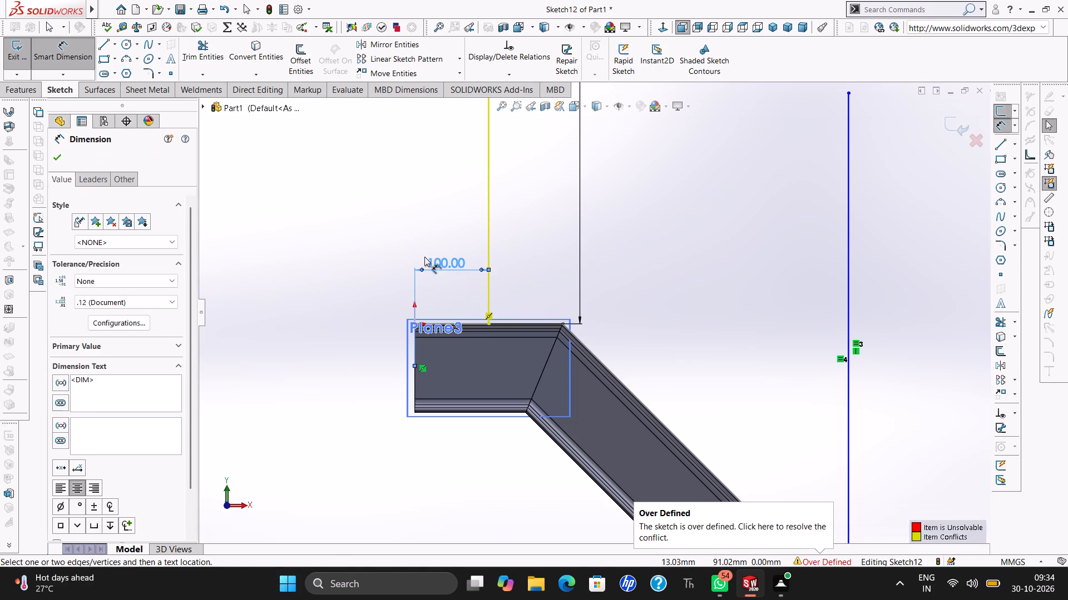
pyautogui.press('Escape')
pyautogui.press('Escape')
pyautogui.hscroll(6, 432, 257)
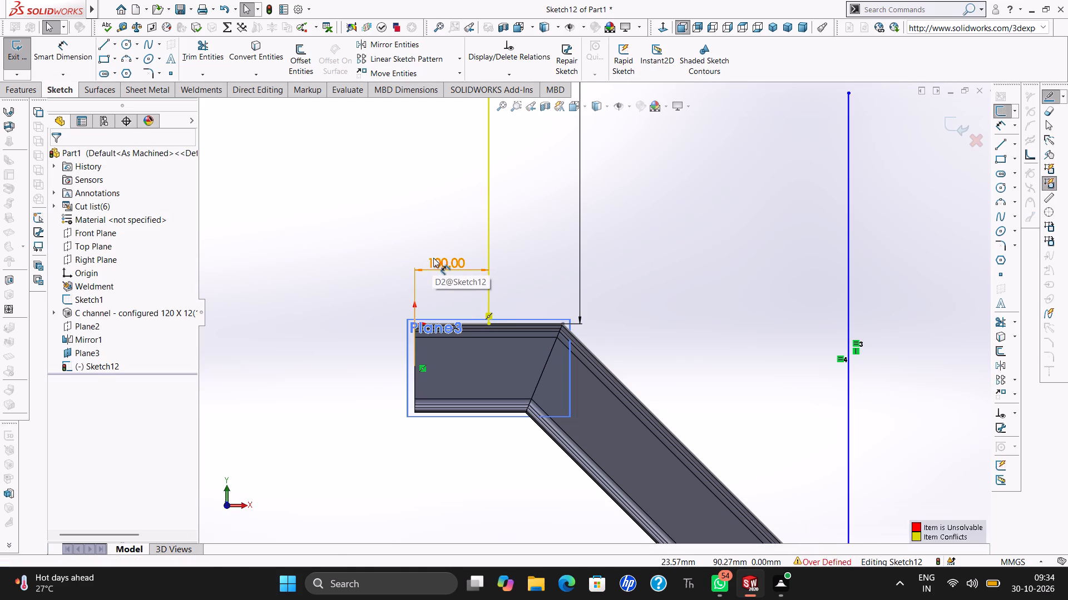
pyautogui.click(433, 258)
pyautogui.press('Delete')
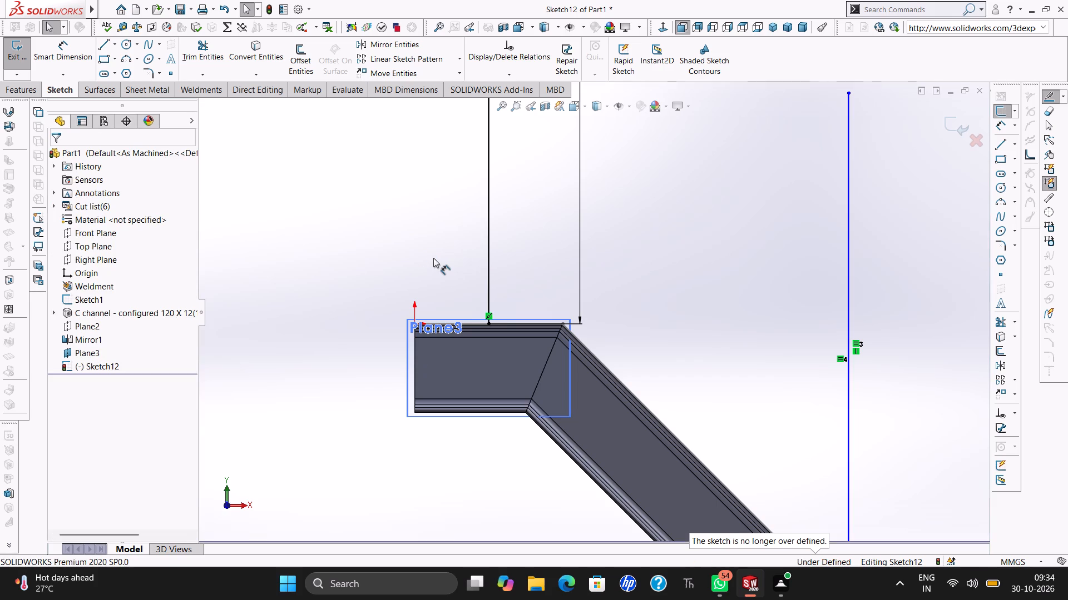
# Dimension the horizontal spacing between the first and second vertical lines as 450 mm.
pyautogui.click(65, 62)
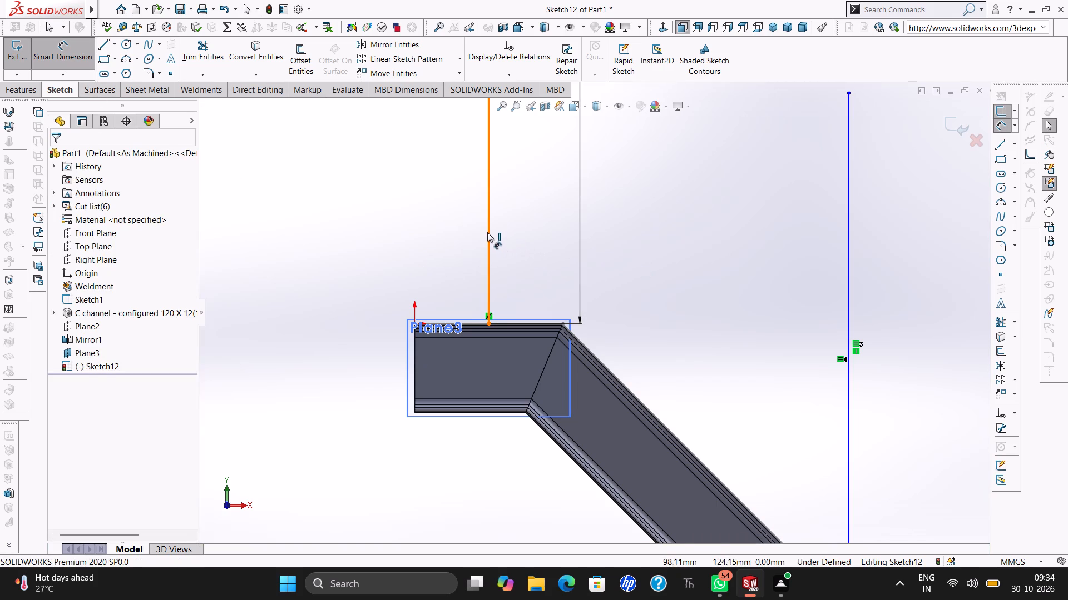
pyautogui.moveTo(487, 232); pyautogui.dragTo(779, 243)
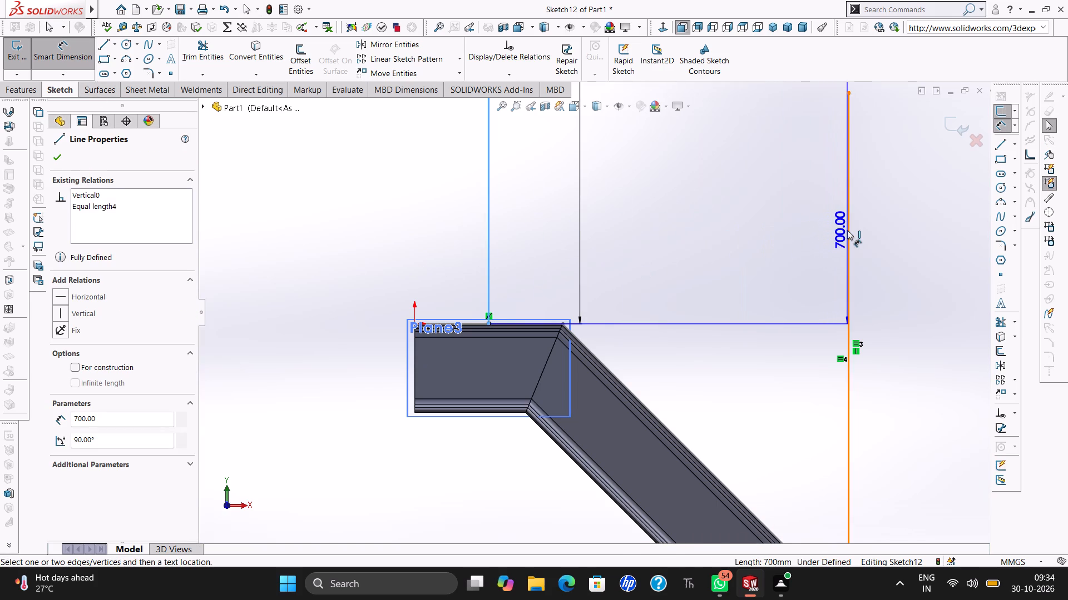
pyautogui.moveTo(847, 230); pyautogui.dragTo(708, 198)
pyautogui.click(708, 198)
pyautogui.write('450')
pyautogui.press('Return')
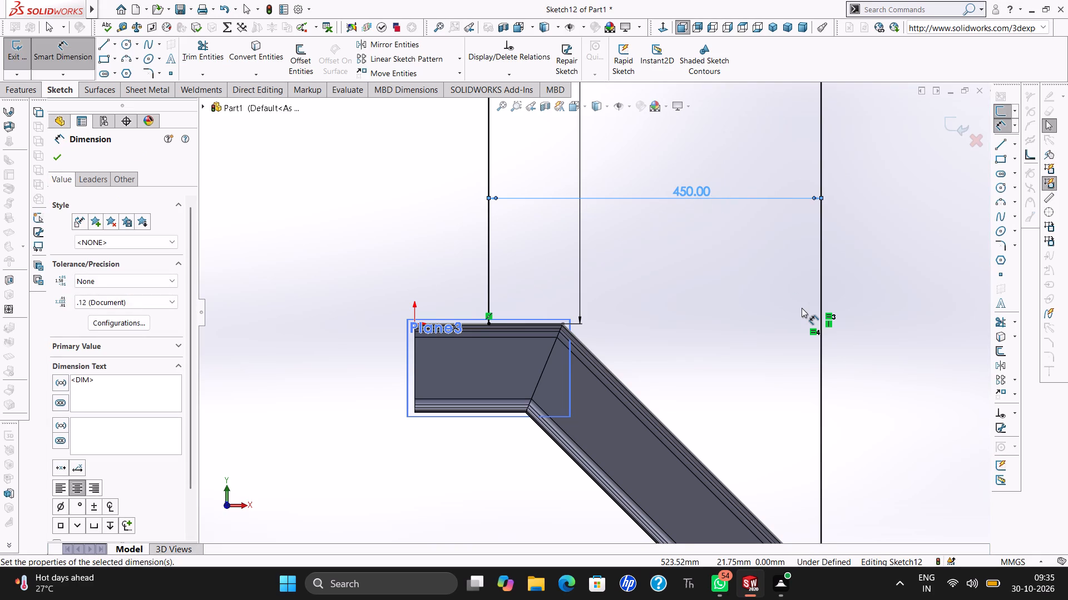
# Dimension the horizontal spacing between the second and third vertical lines as 450 mm.
pyautogui.keyDown('ctrl'); pyautogui.scroll(3, 802, 308); pyautogui.keyUp('ctrl')
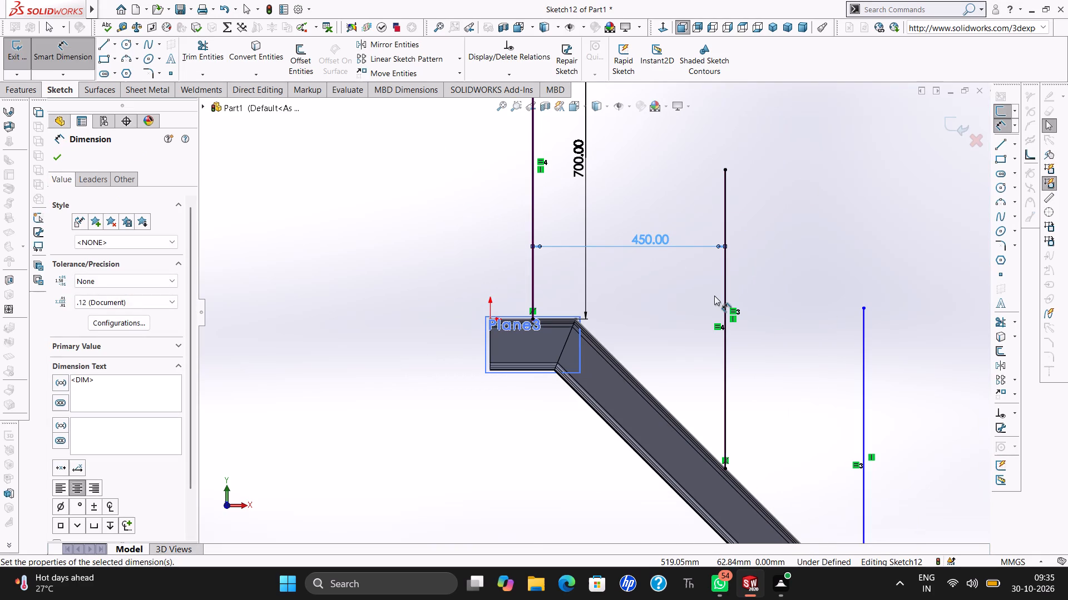
pyautogui.moveTo(724, 296); pyautogui.dragTo(853, 377)
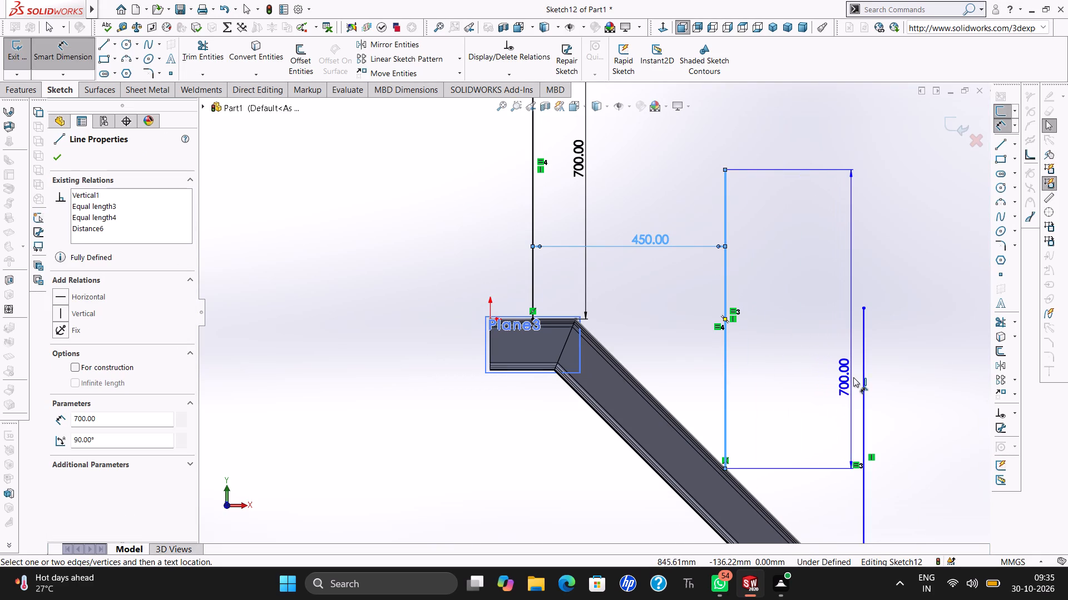
pyautogui.moveTo(853, 377); pyautogui.dragTo(861, 375)
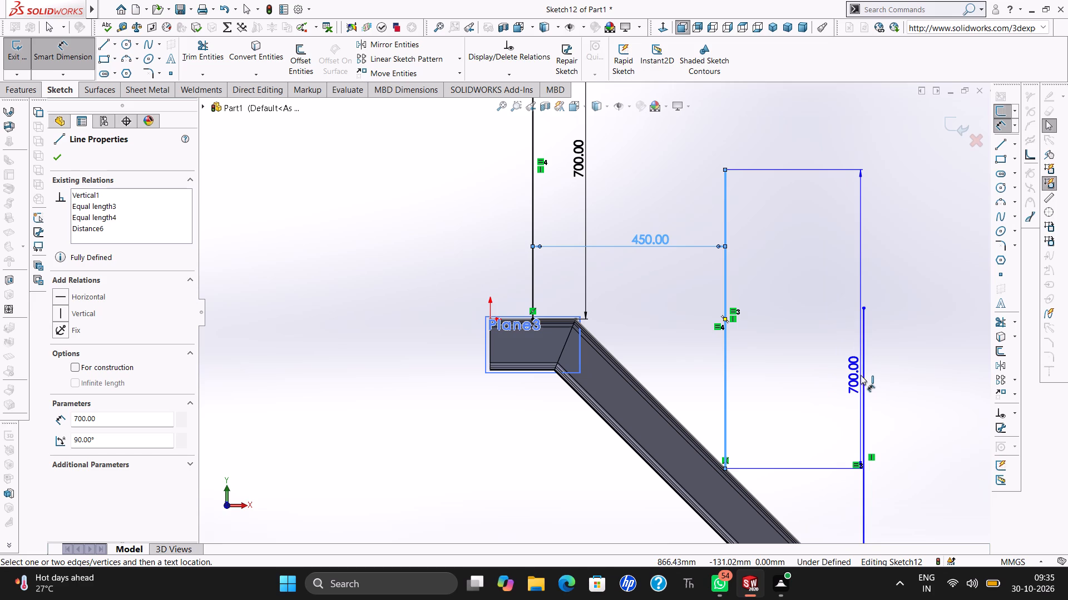
pyautogui.moveTo(865, 375); pyautogui.dragTo(777, 338)
pyautogui.click(777, 338)
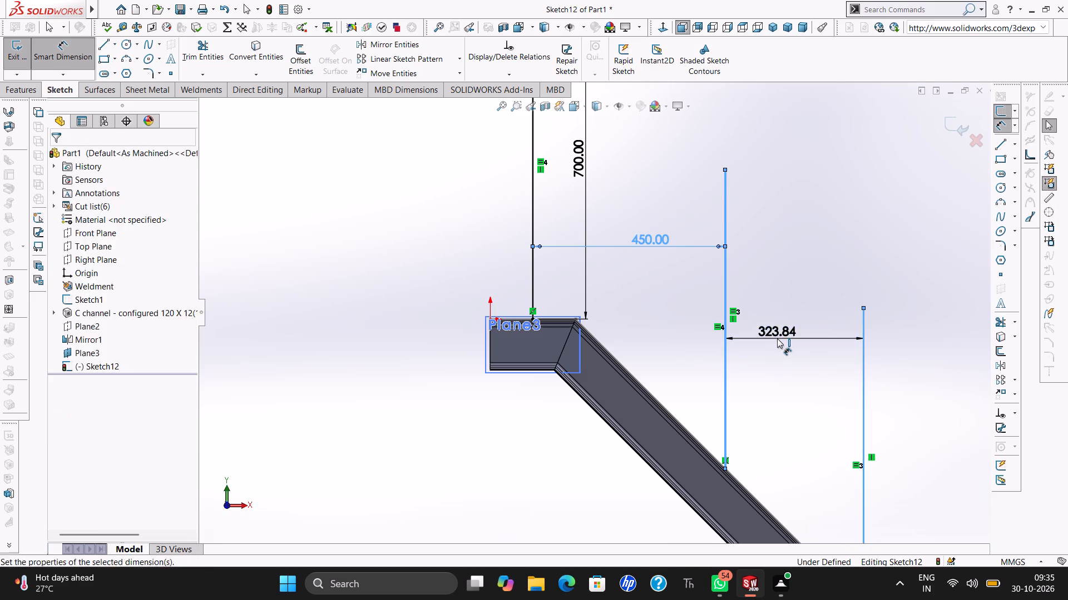
pyautogui.write('450')
pyautogui.press('Return')
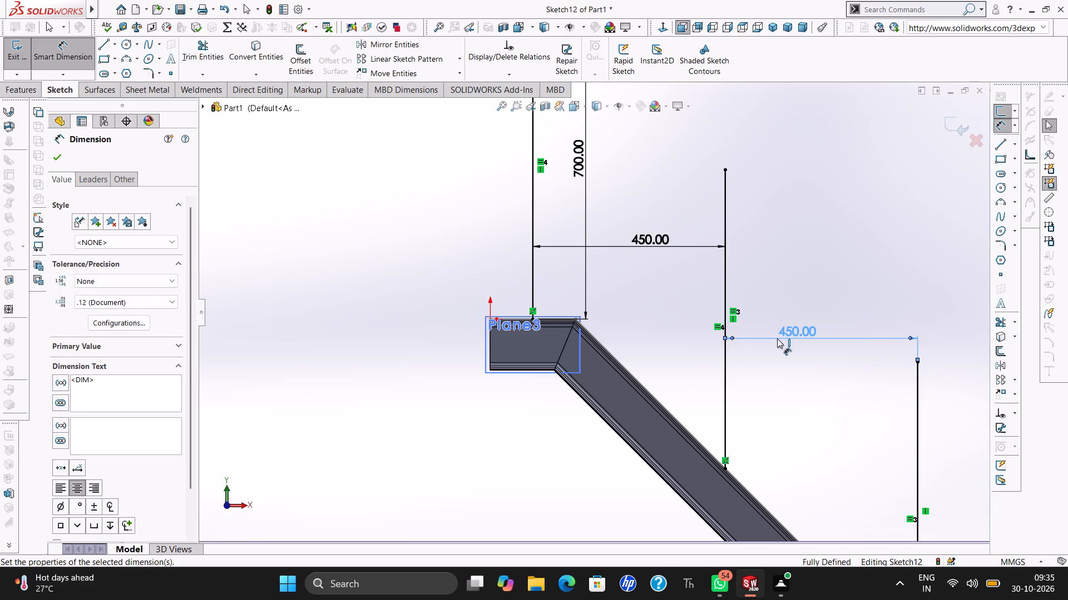
pyautogui.press('Escape')
pyautogui.press('Escape')
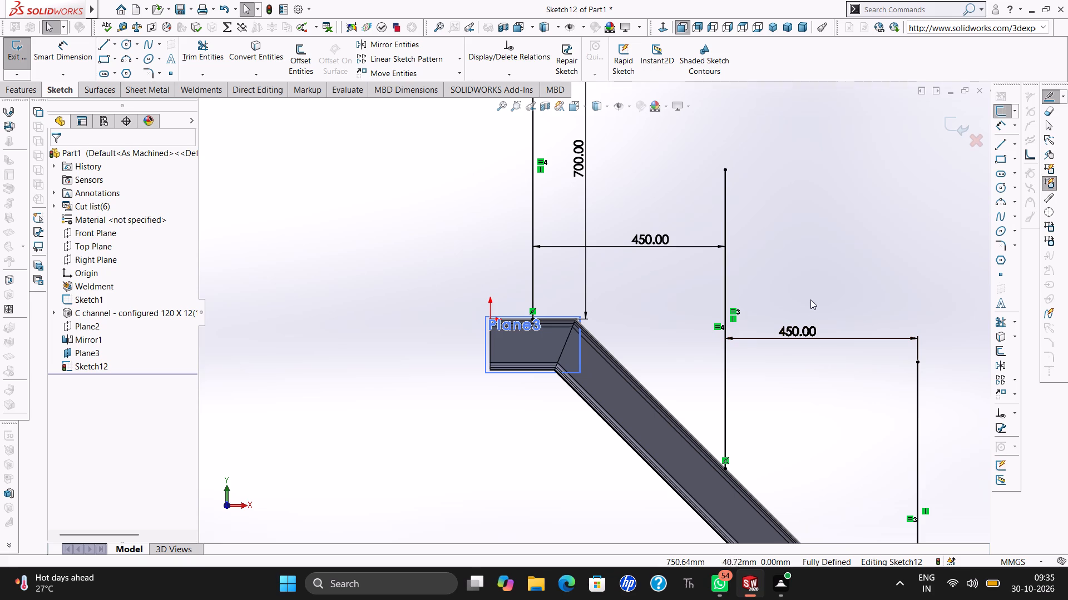
# Sketch a horizontal line about 240 mm long passing through the top endpoint of the first vertical post line.
pyautogui.keyDown('ctrl'); pyautogui.scroll(-4, 770, 333); pyautogui.keyUp('ctrl')
pyautogui.keyDown('ctrl'); pyautogui.scroll(4, 770, 333); pyautogui.keyUp('ctrl')
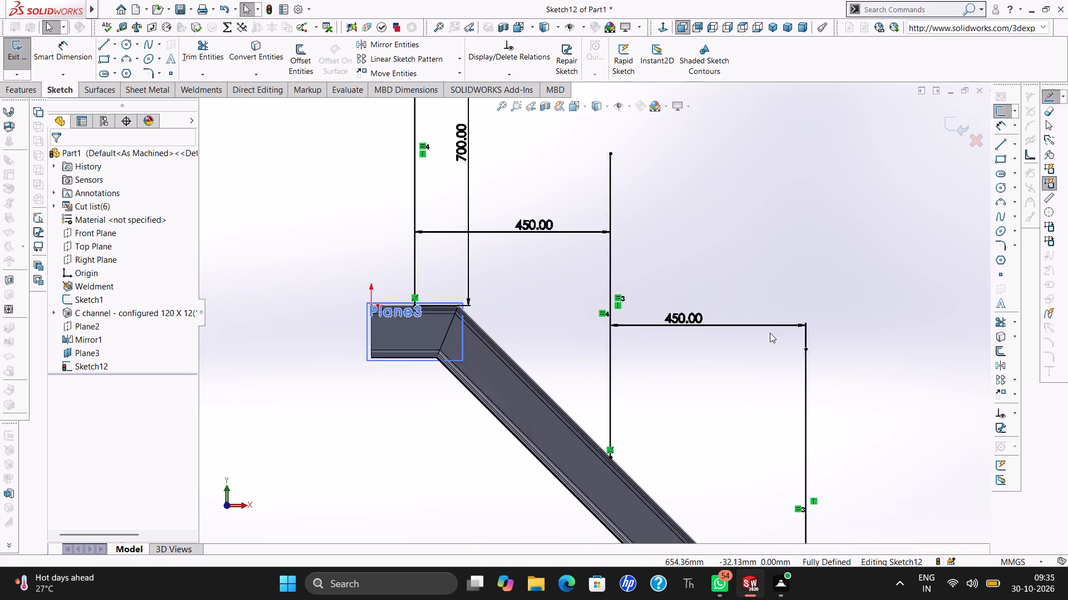
pyautogui.keyDown('ctrl'); pyautogui.scroll(1, 770, 333); pyautogui.keyUp('ctrl')
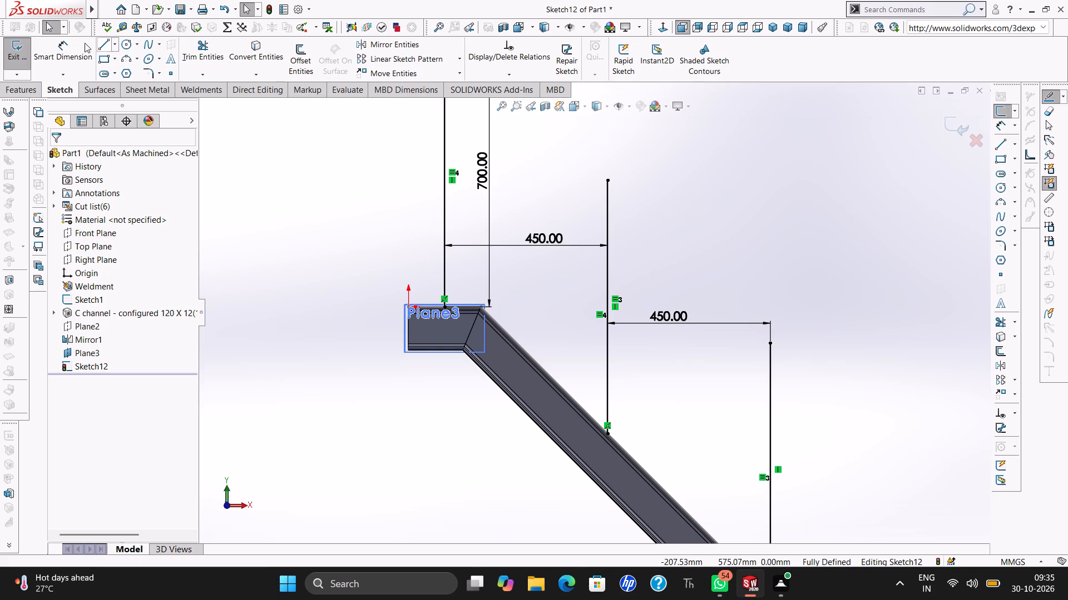
pyautogui.click(98, 47)
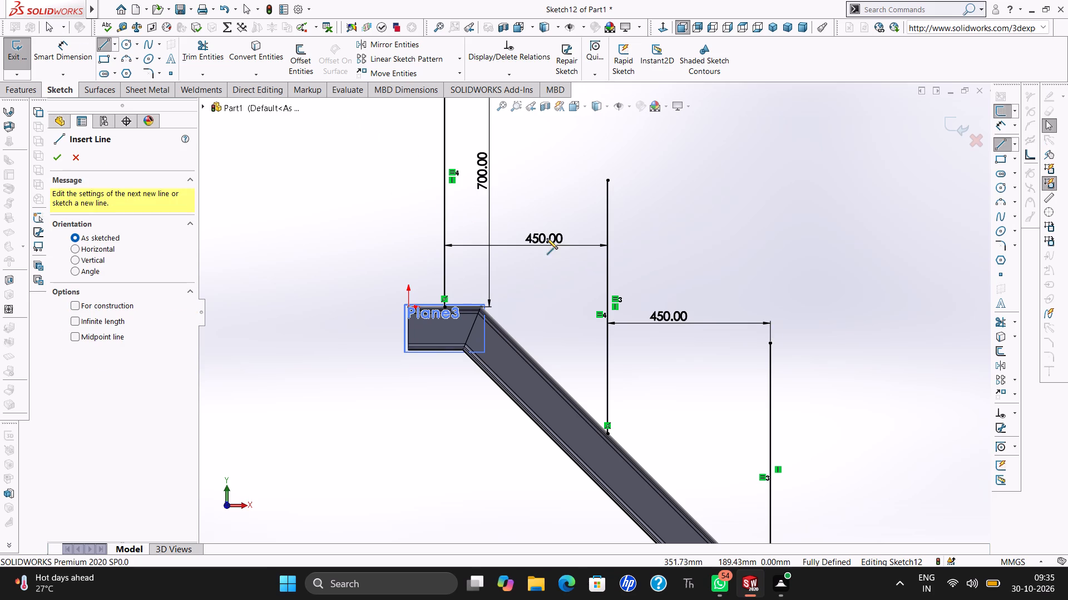
pyautogui.keyDown('ctrl'); pyautogui.scroll(3, 550, 236); pyautogui.keyUp('ctrl')
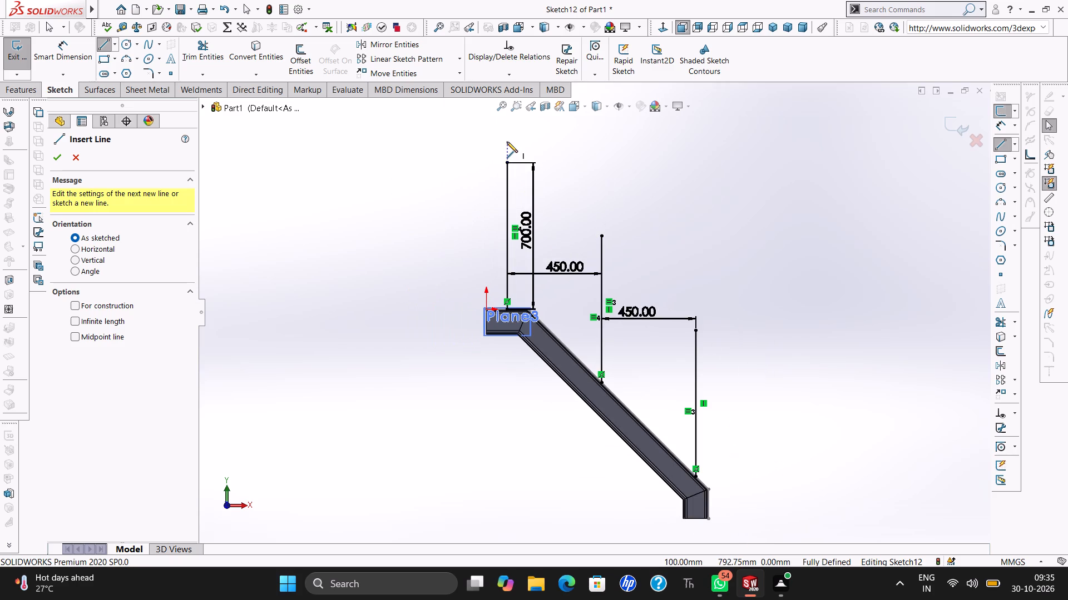
pyautogui.keyDown('ctrl'); pyautogui.scroll(-5, 507, 142); pyautogui.keyUp('ctrl')
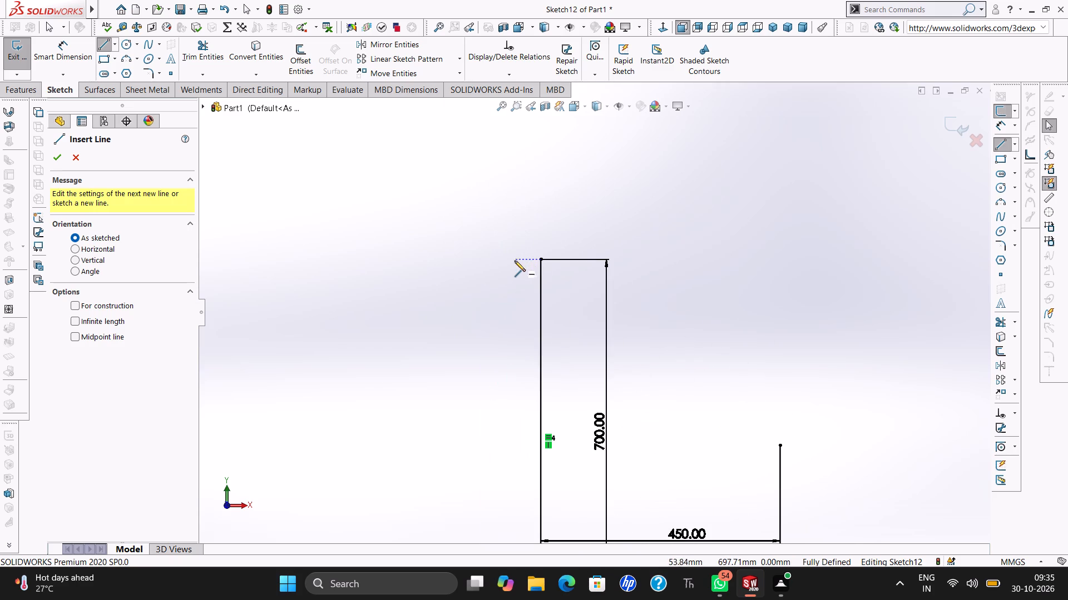
pyautogui.moveTo(479, 258); pyautogui.dragTo(516, 256)
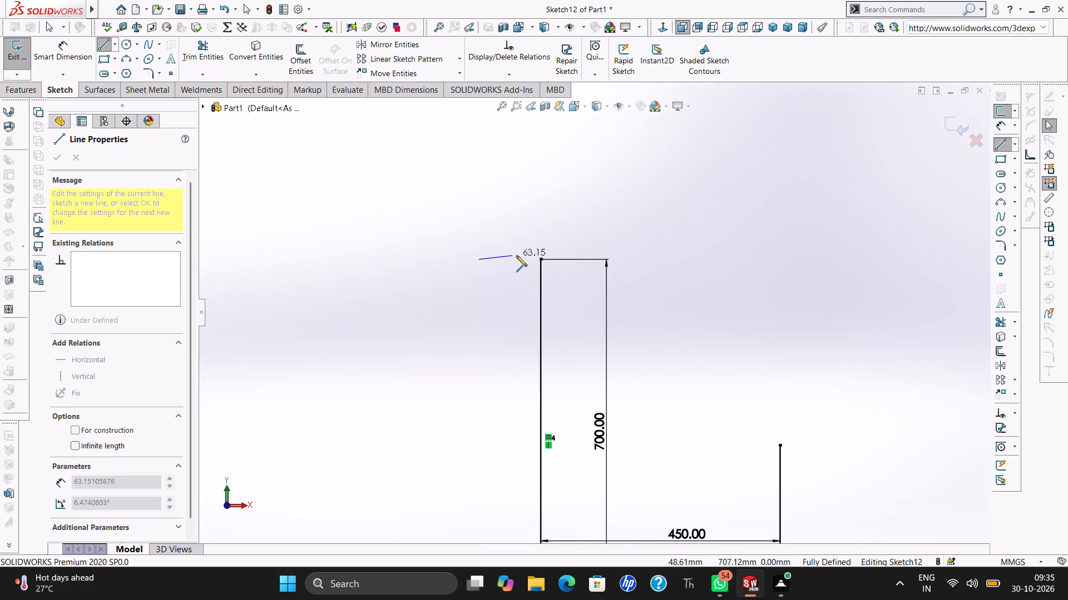
pyautogui.moveTo(516, 256); pyautogui.dragTo(607, 259)
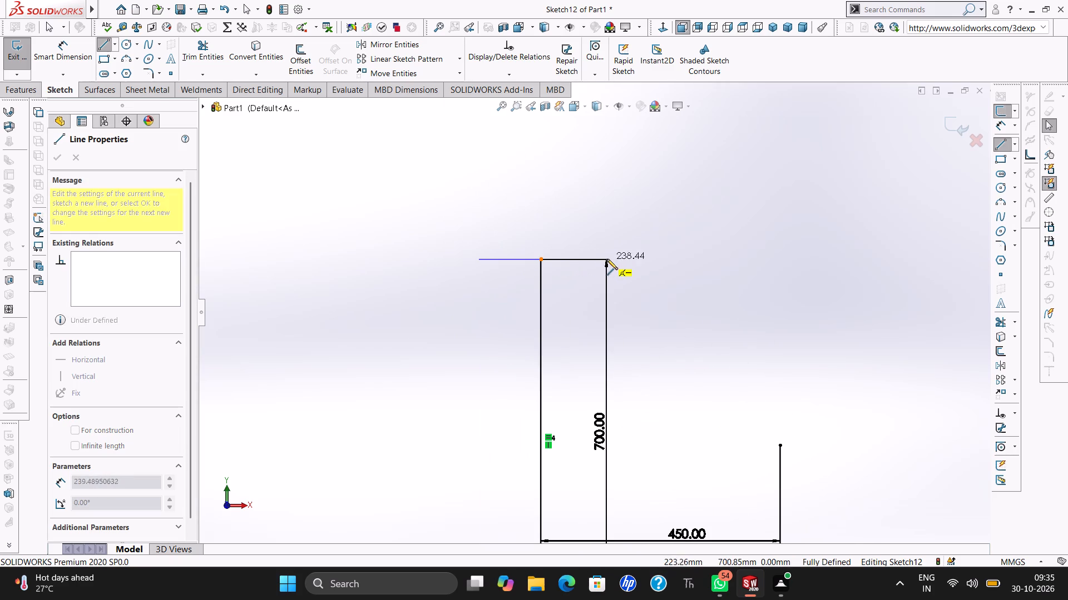
pyautogui.moveTo(607, 259); pyautogui.dragTo(607, 259)
pyautogui.click(607, 259)
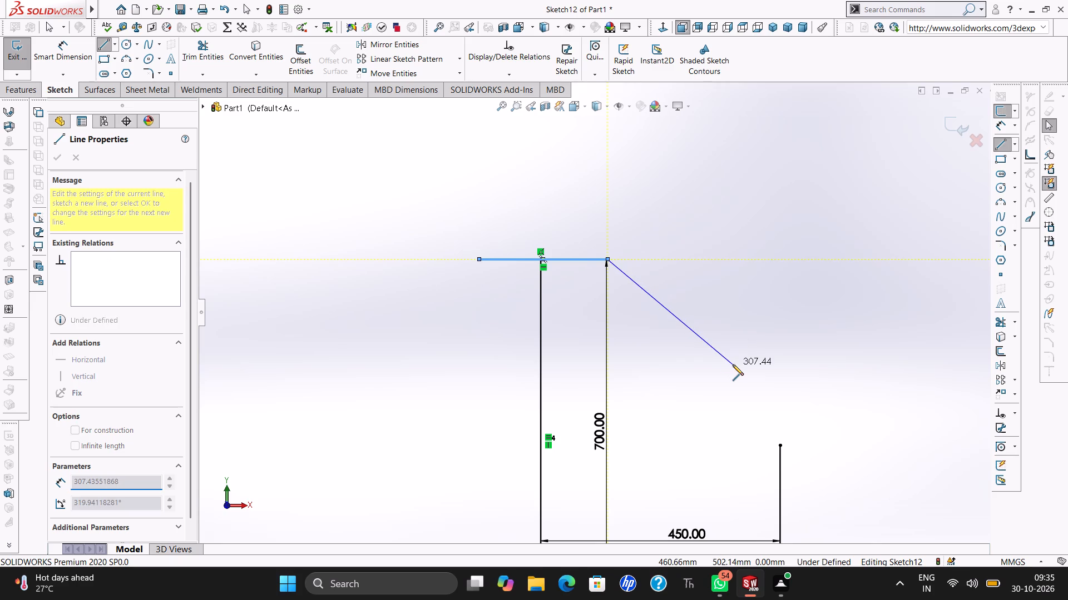
# Continue the line from the horizontal line's inner end down the slope, about 1341 mm long, running past the third post's top.
pyautogui.keyDown('ctrl'); pyautogui.scroll(5, 733, 364); pyautogui.keyUp('ctrl')
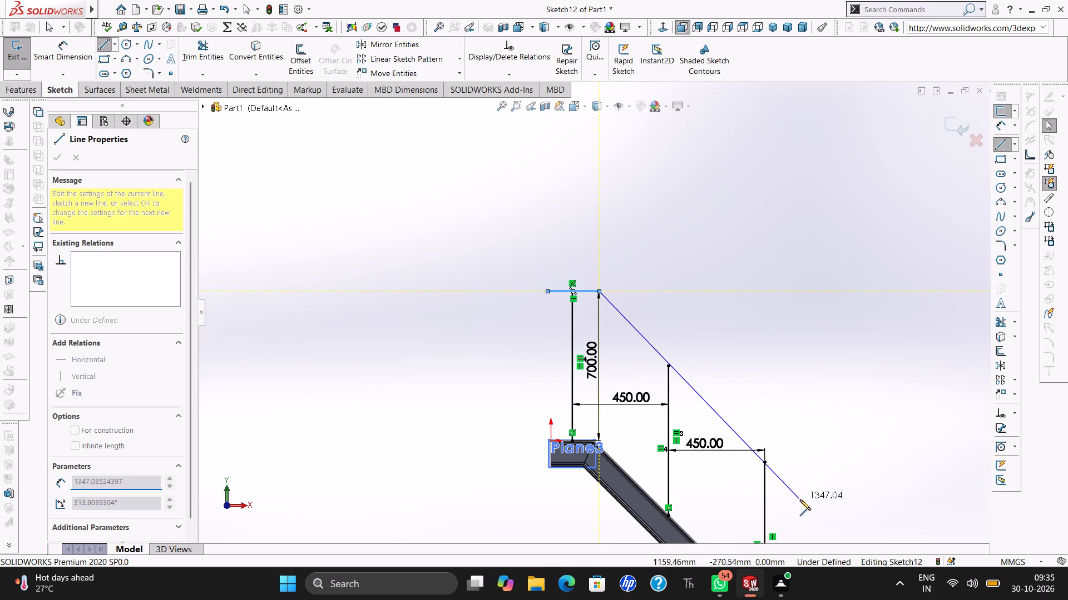
pyautogui.keyDown('ctrl'); pyautogui.scroll(2, 800, 499); pyautogui.keyUp('ctrl')
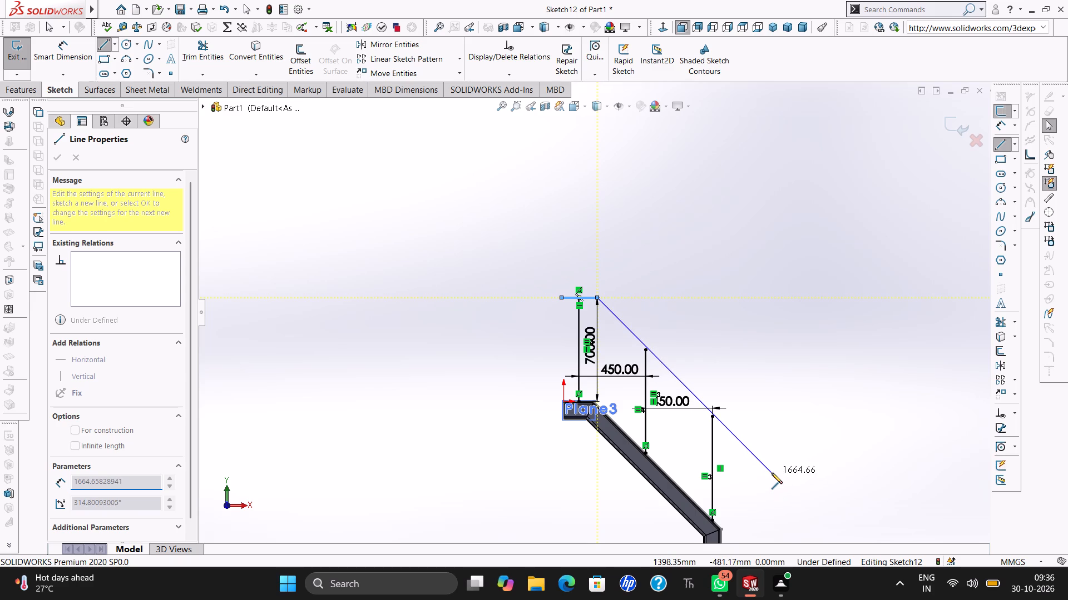
pyautogui.click(737, 439)
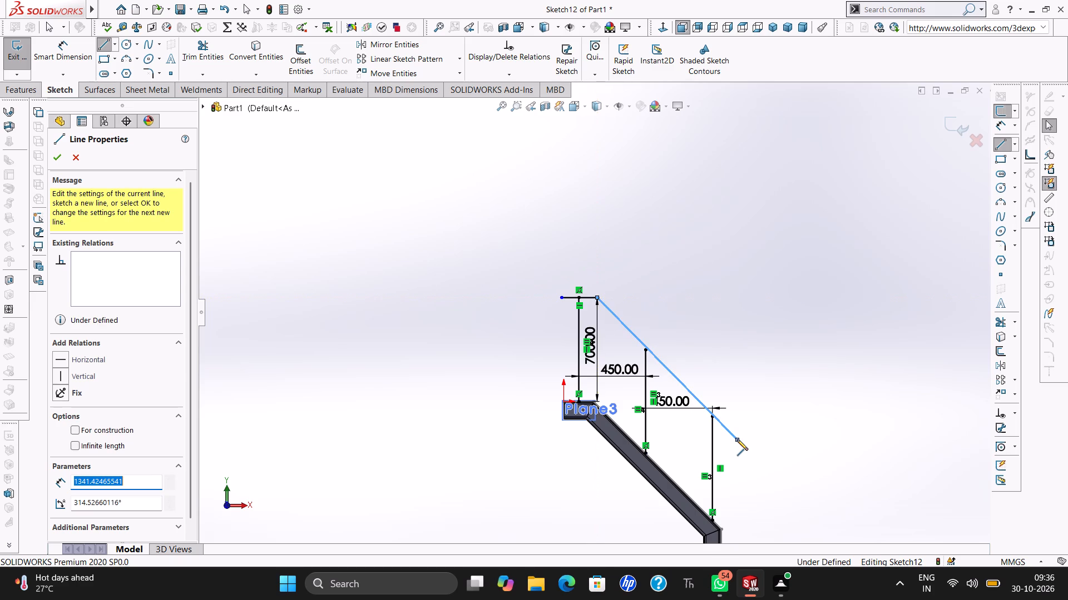
pyautogui.press('Escape')
# Make the third vertical line's top endpoint coincident with the sloped line.
pyautogui.keyDown('ctrl'); pyautogui.scroll(3, 714, 431); pyautogui.keyUp('ctrl')
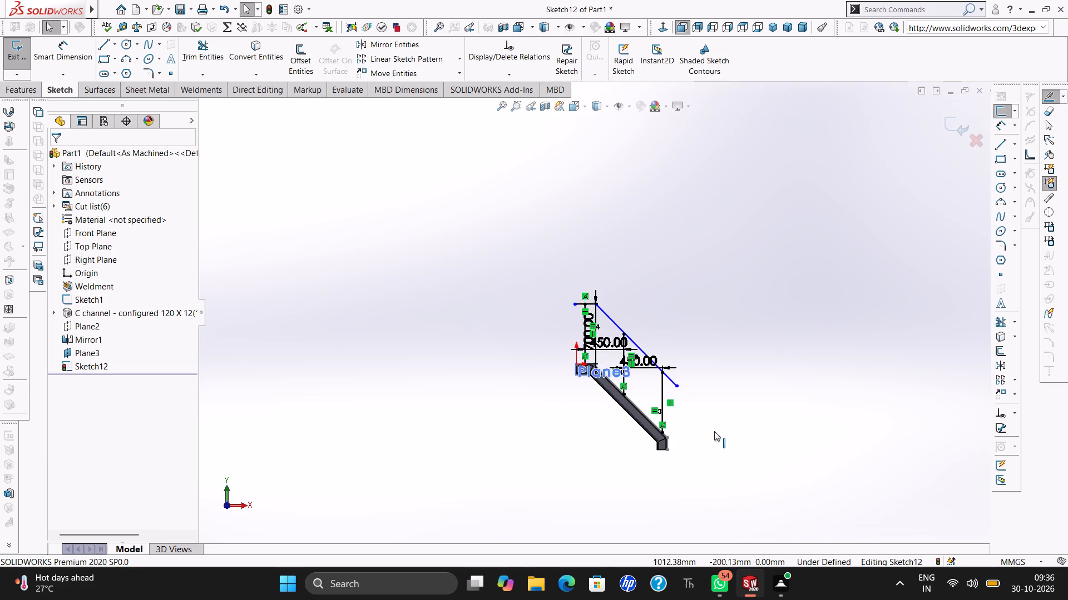
pyautogui.keyDown('ctrl'); pyautogui.scroll(-6, 714, 431); pyautogui.keyUp('ctrl')
pyautogui.click(501, 115)
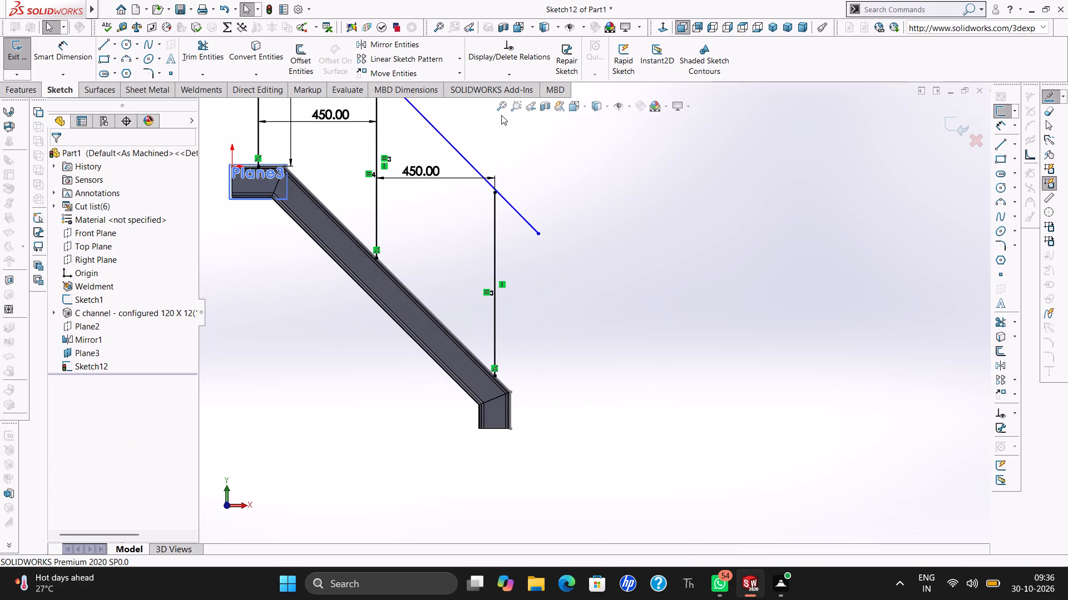
pyautogui.click(501, 111)
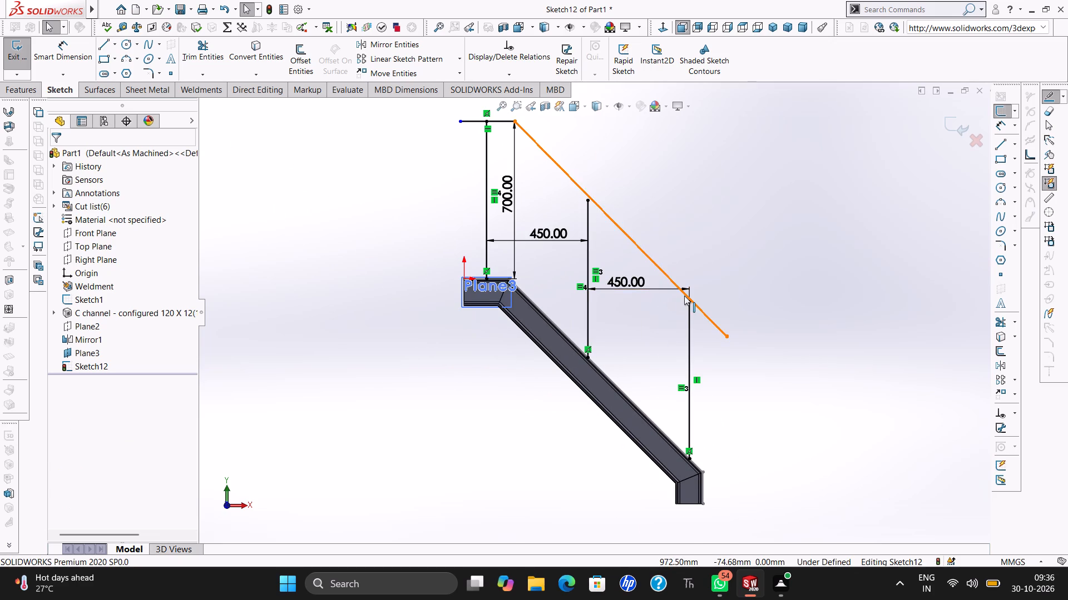
pyautogui.keyDown('ctrl'); pyautogui.scroll(-7, 684, 296); pyautogui.keyUp('ctrl')
pyautogui.press('`')
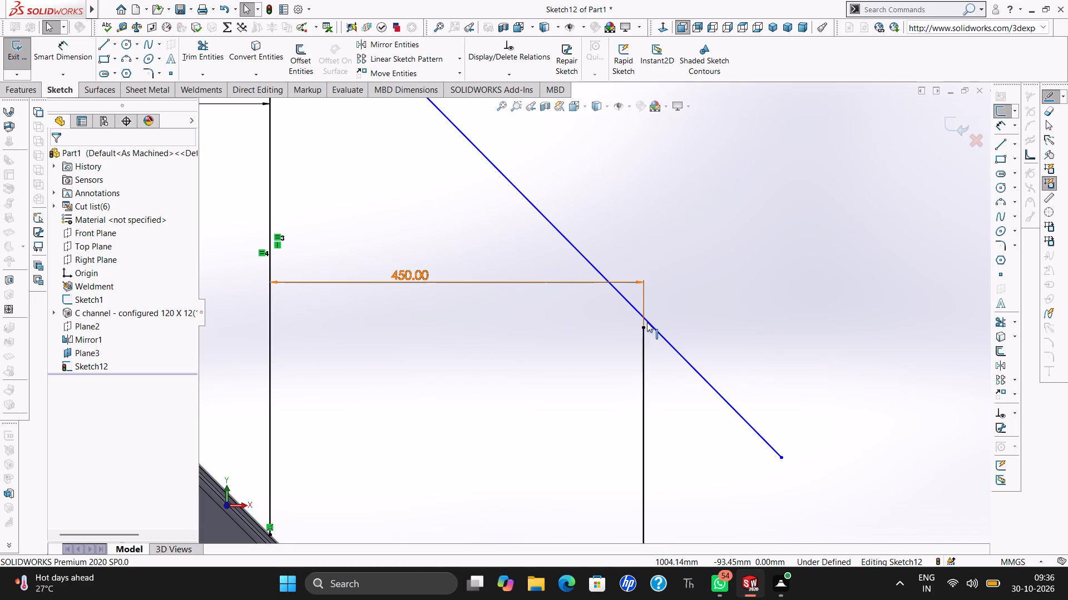
pyautogui.press('Escape')
pyautogui.press('Escape')
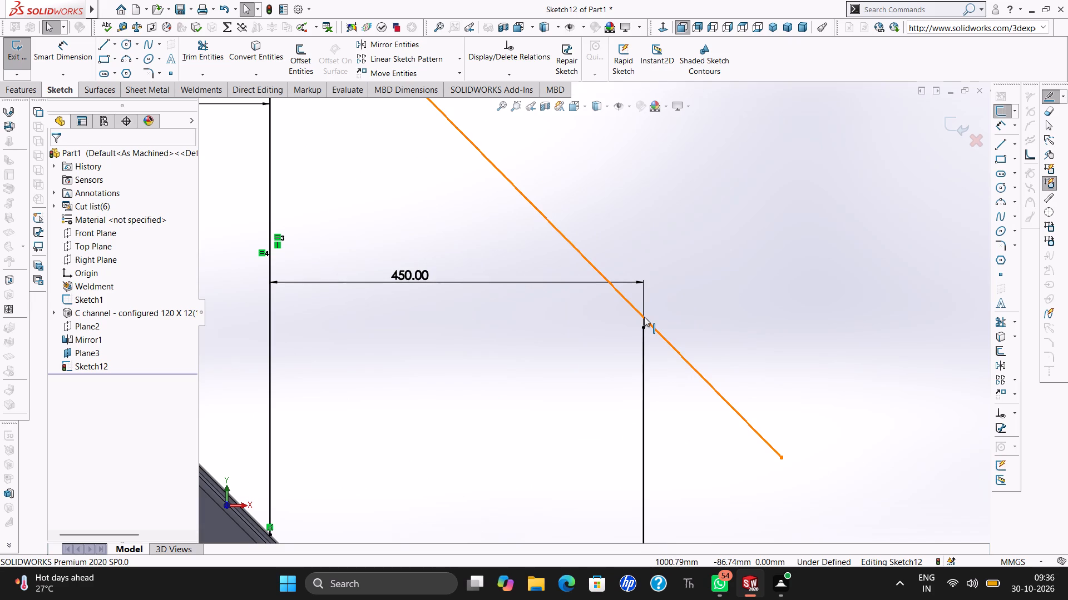
pyautogui.click(645, 318)
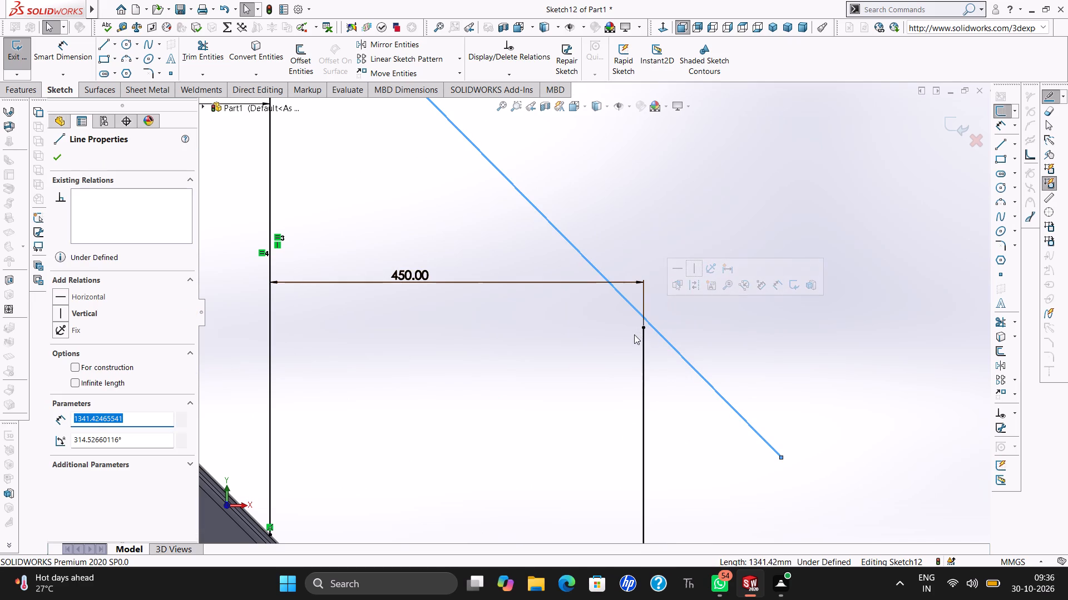
pyautogui.keyDown('shift'); pyautogui.click(641, 328); pyautogui.keyUp('shift')
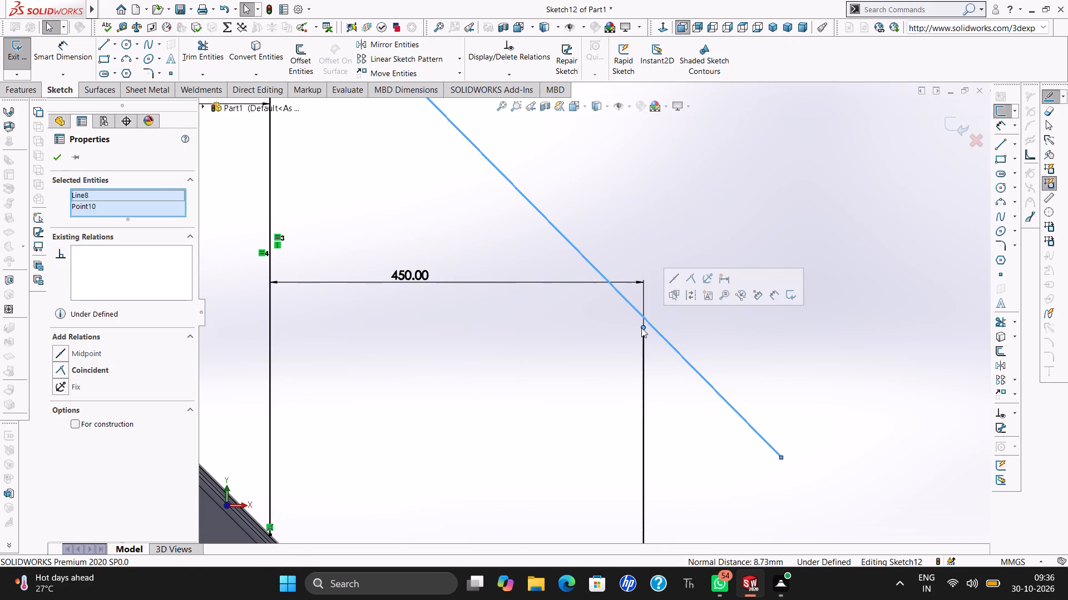
pyautogui.click(690, 283)
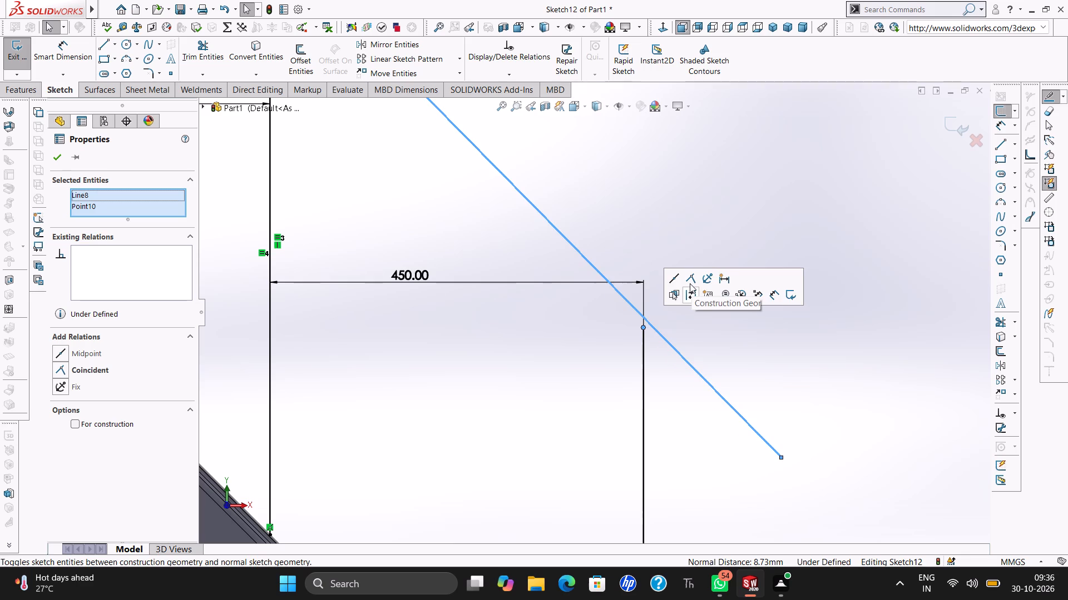
pyautogui.press('Escape')
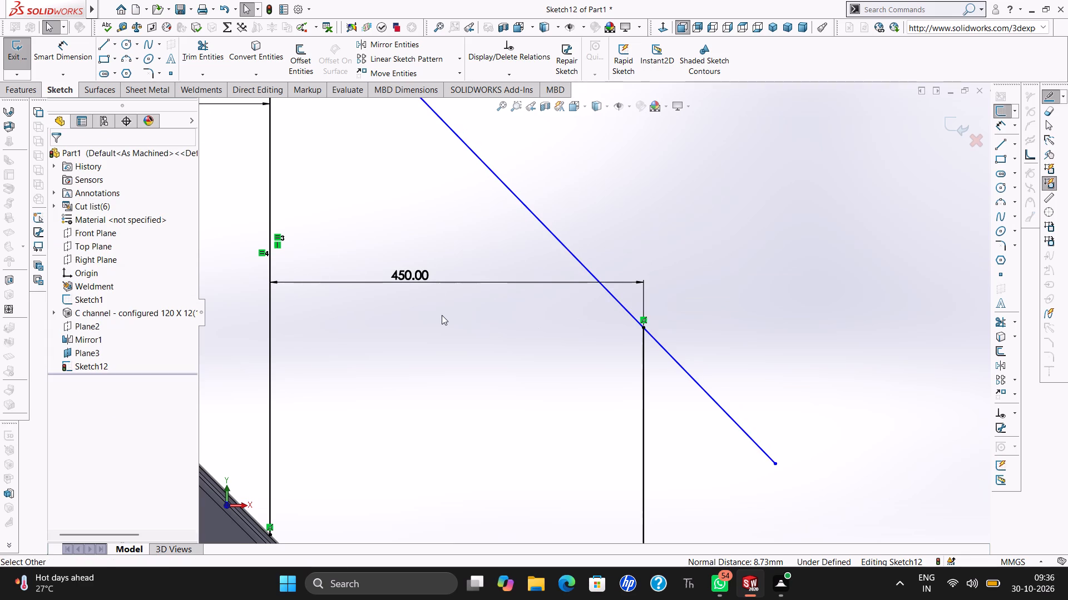
# Make the second vertical line's top endpoint coincident with the sloped line.
pyautogui.keyDown('ctrl'); pyautogui.scroll(4, 442, 315); pyautogui.keyUp('ctrl')
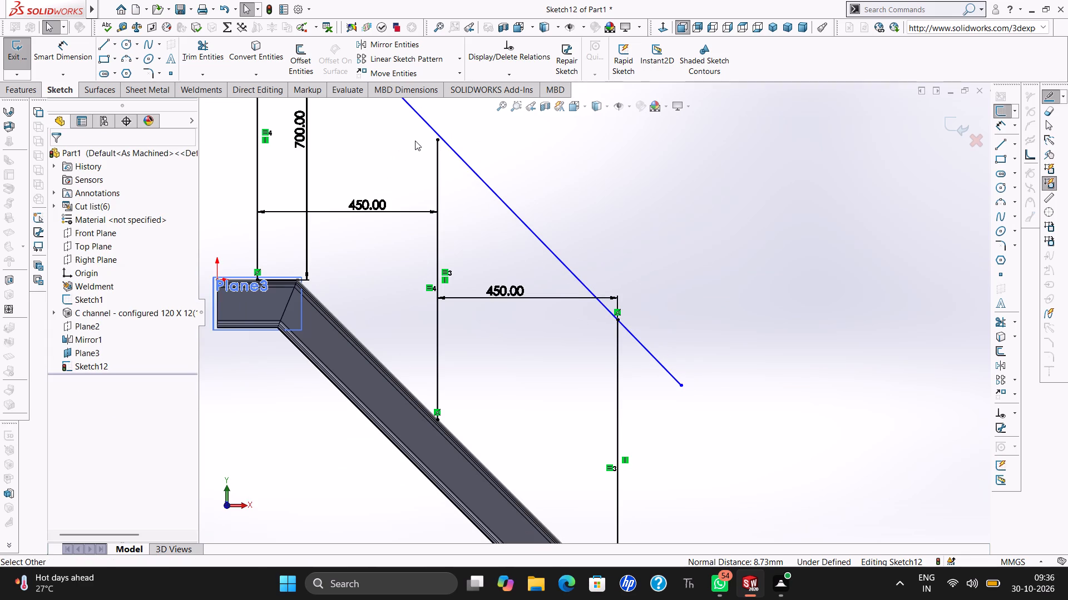
pyautogui.keyDown('ctrl'); pyautogui.scroll(-5, 415, 141); pyautogui.keyUp('ctrl')
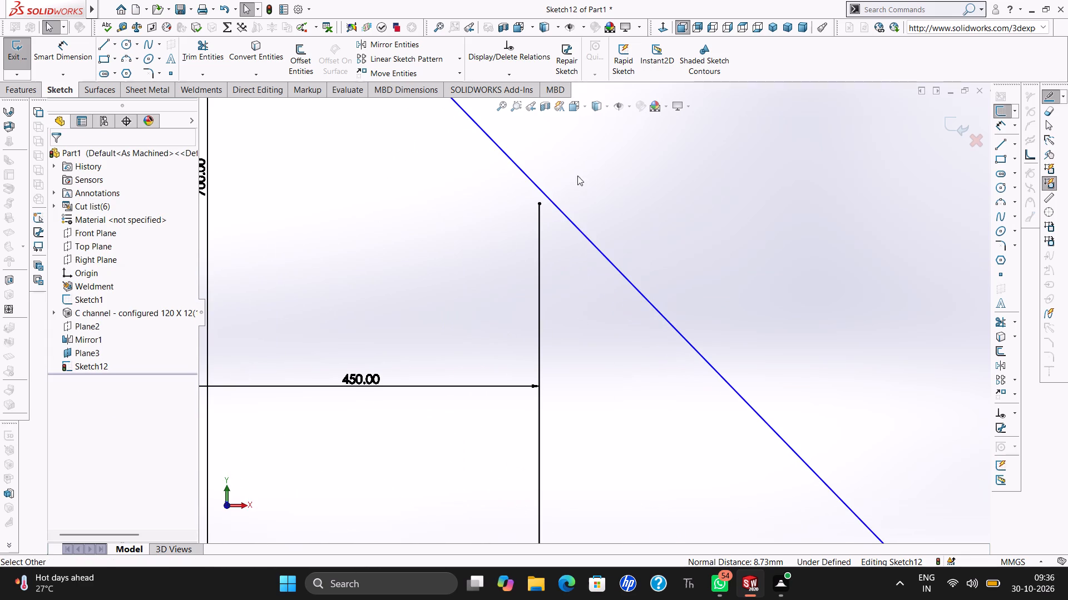
pyautogui.keyDown('shift'); pyautogui.click(538, 191); pyautogui.keyUp('shift')
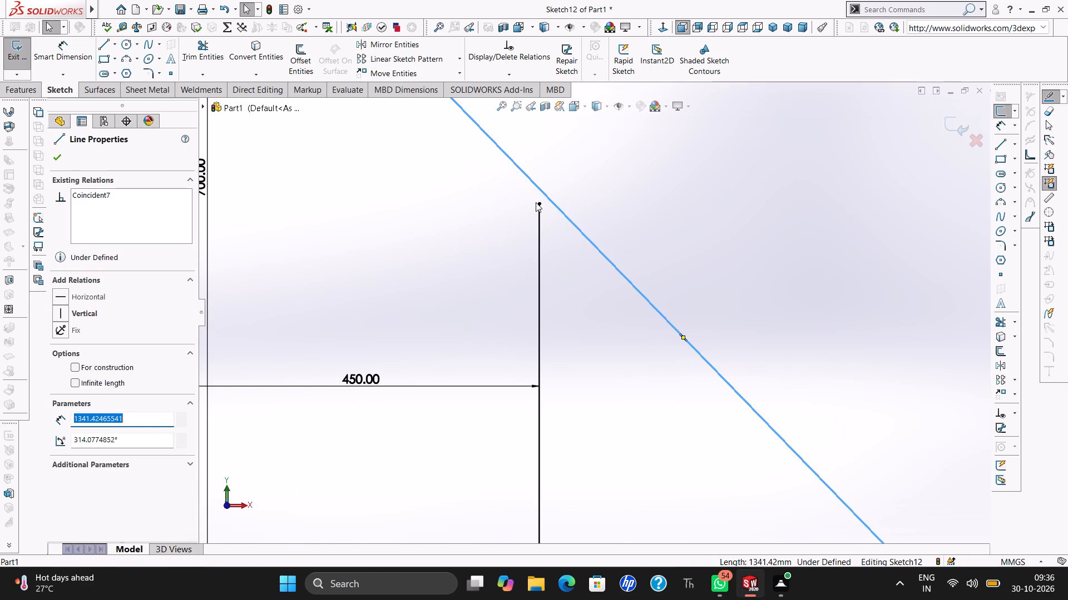
pyautogui.keyDown('shift'); pyautogui.click(537, 204); pyautogui.keyUp('shift')
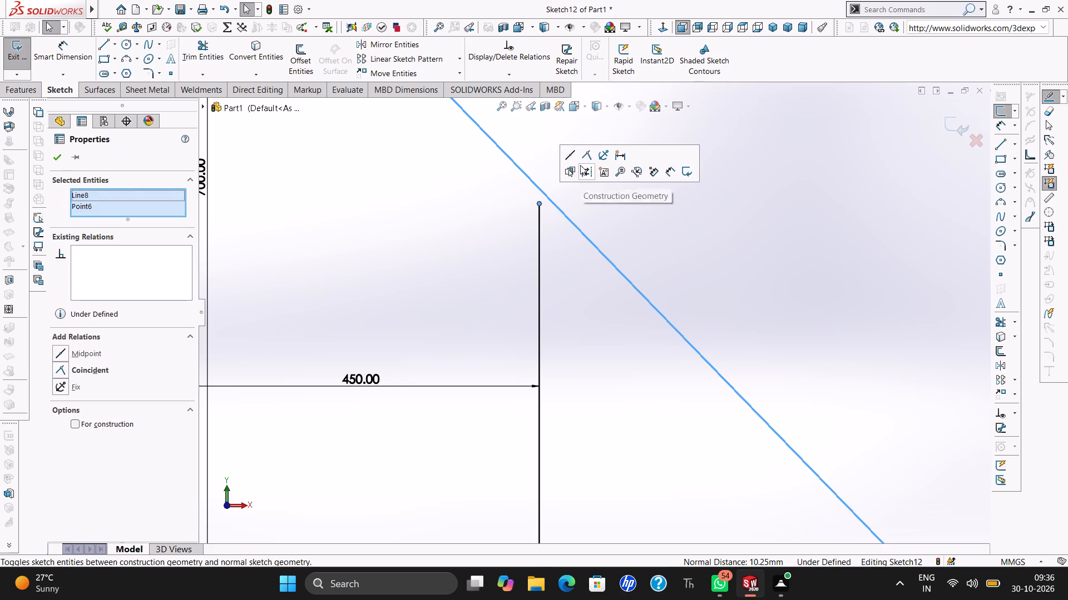
pyautogui.click(585, 157)
pyautogui.press('Escape')
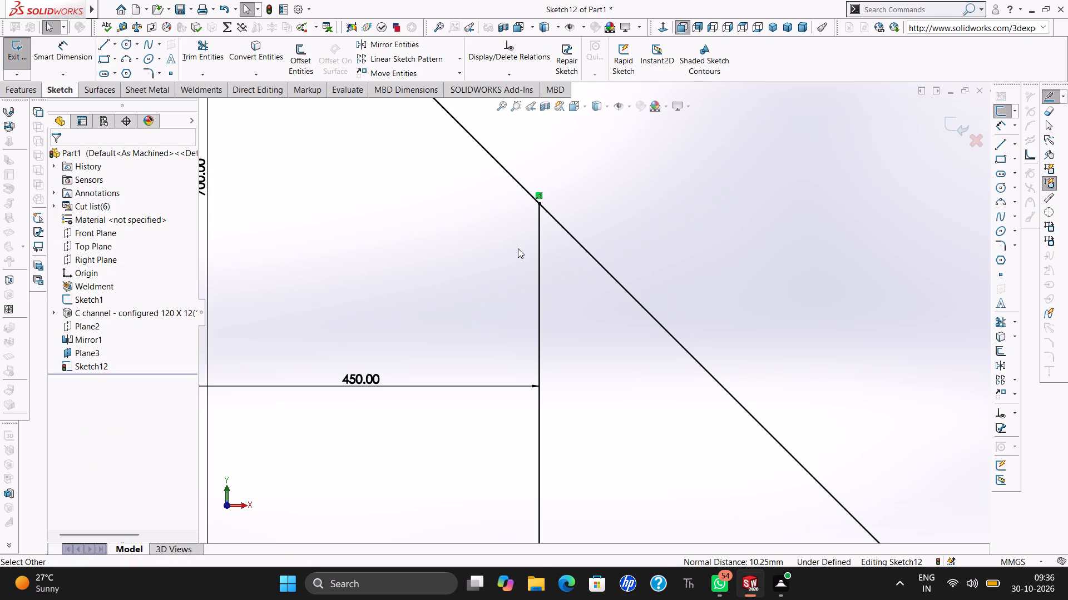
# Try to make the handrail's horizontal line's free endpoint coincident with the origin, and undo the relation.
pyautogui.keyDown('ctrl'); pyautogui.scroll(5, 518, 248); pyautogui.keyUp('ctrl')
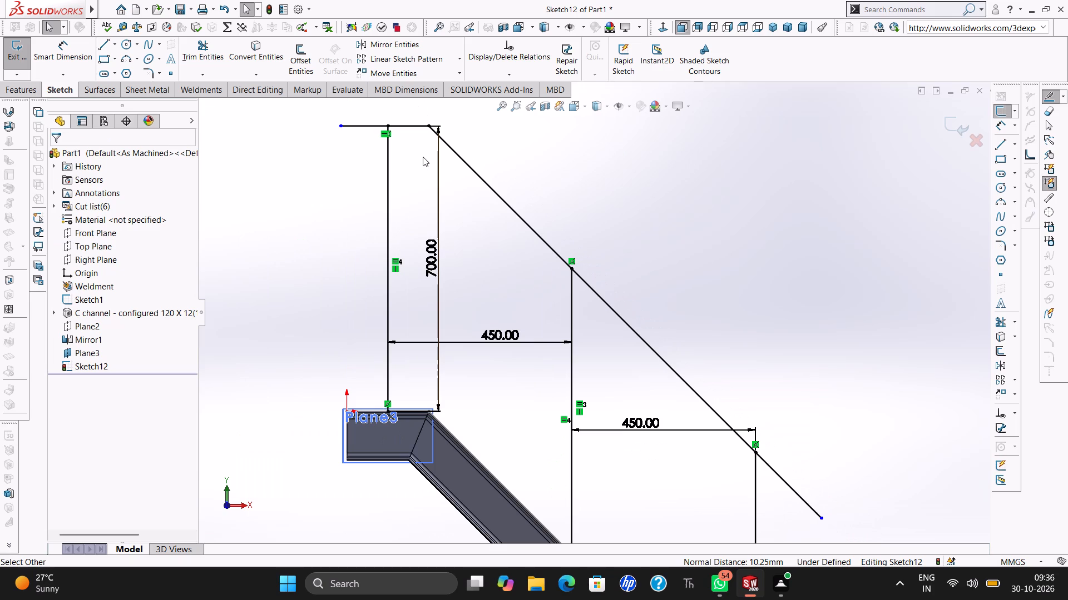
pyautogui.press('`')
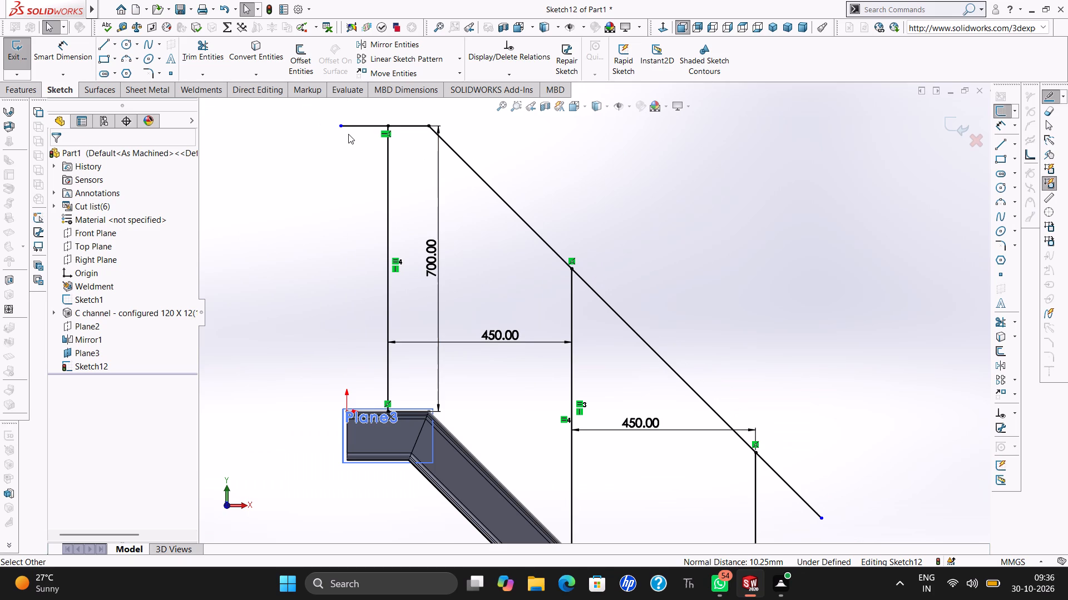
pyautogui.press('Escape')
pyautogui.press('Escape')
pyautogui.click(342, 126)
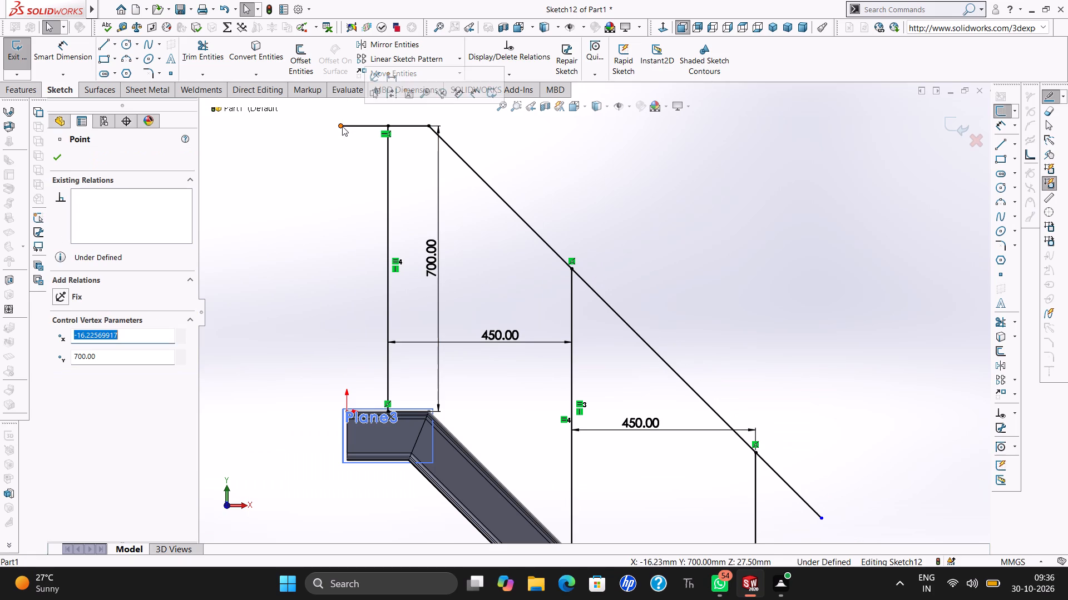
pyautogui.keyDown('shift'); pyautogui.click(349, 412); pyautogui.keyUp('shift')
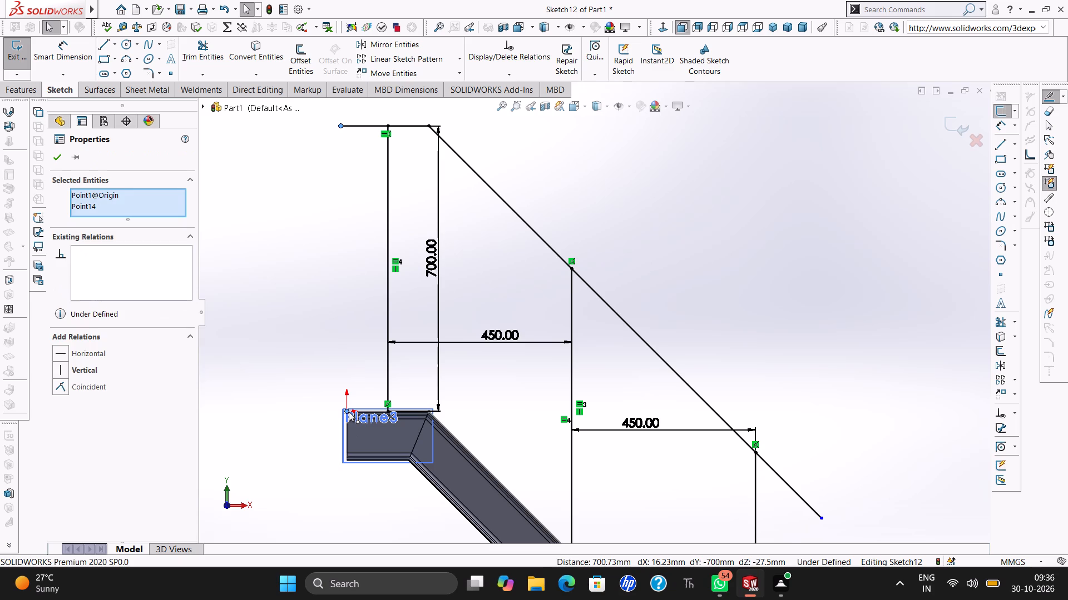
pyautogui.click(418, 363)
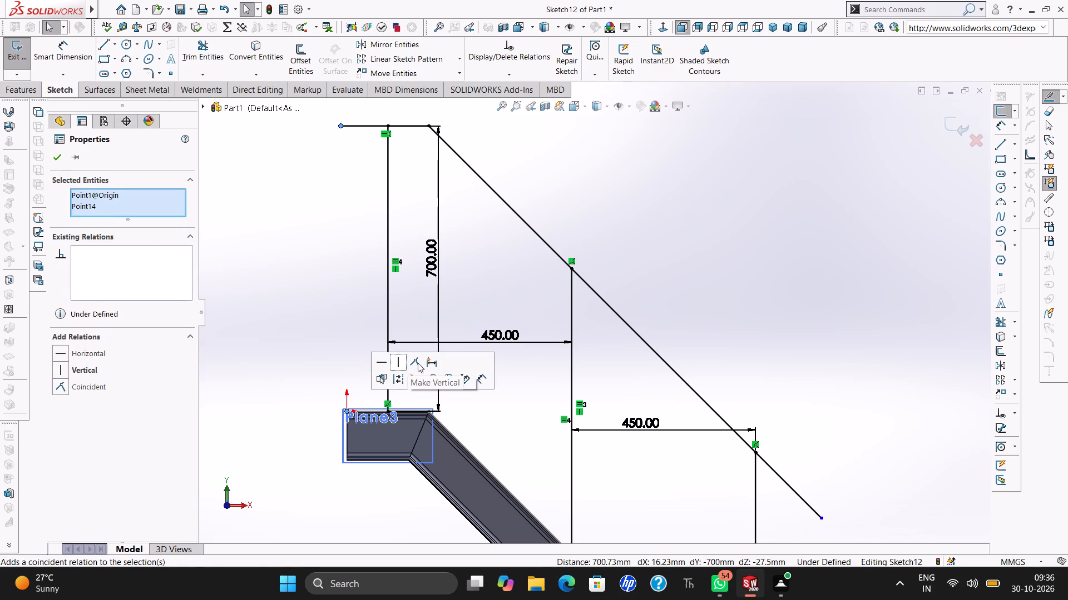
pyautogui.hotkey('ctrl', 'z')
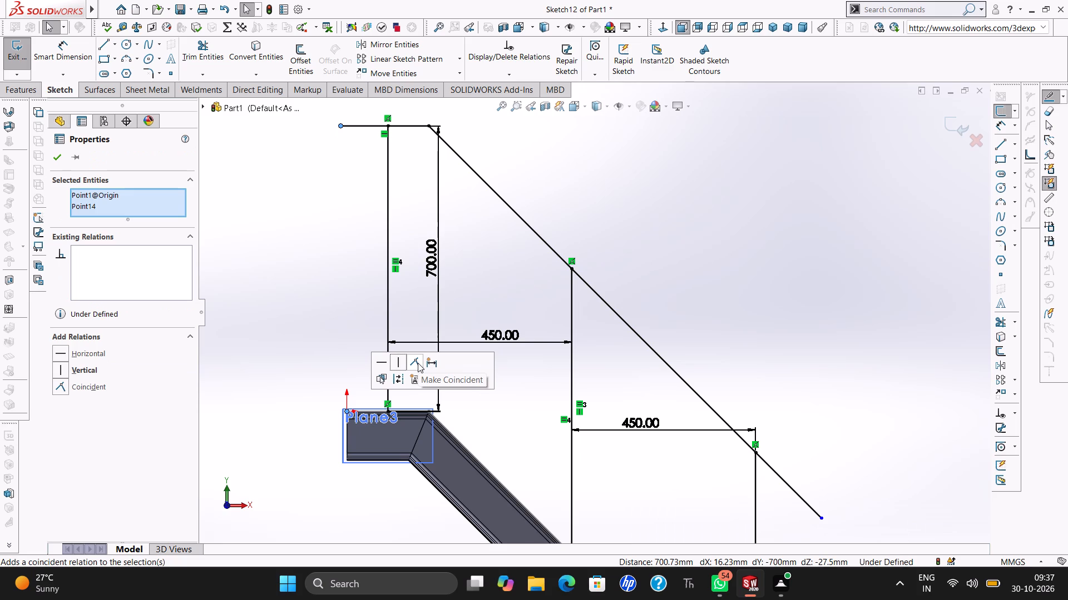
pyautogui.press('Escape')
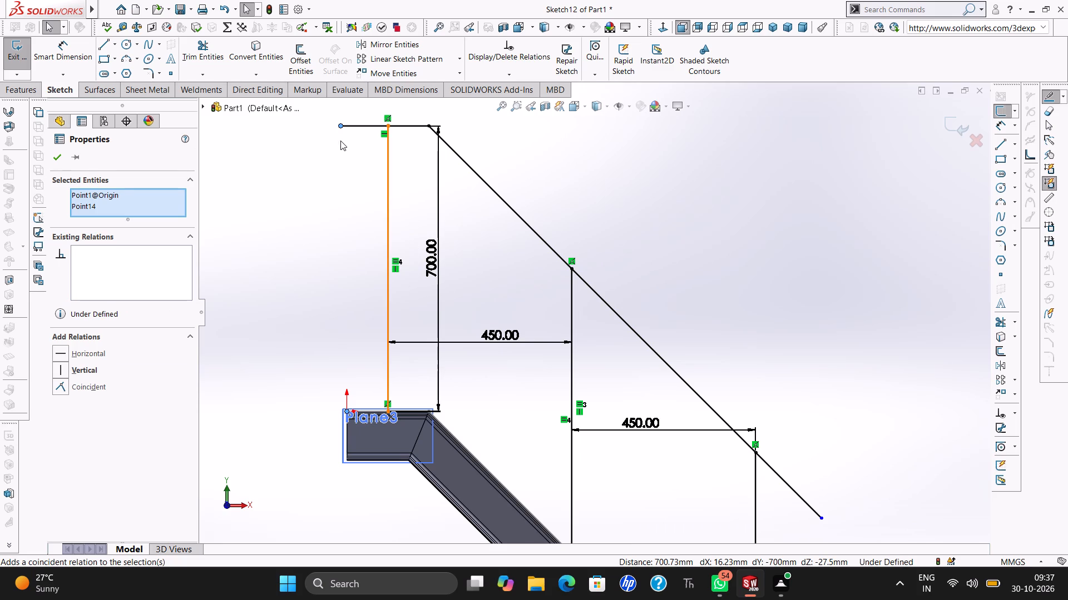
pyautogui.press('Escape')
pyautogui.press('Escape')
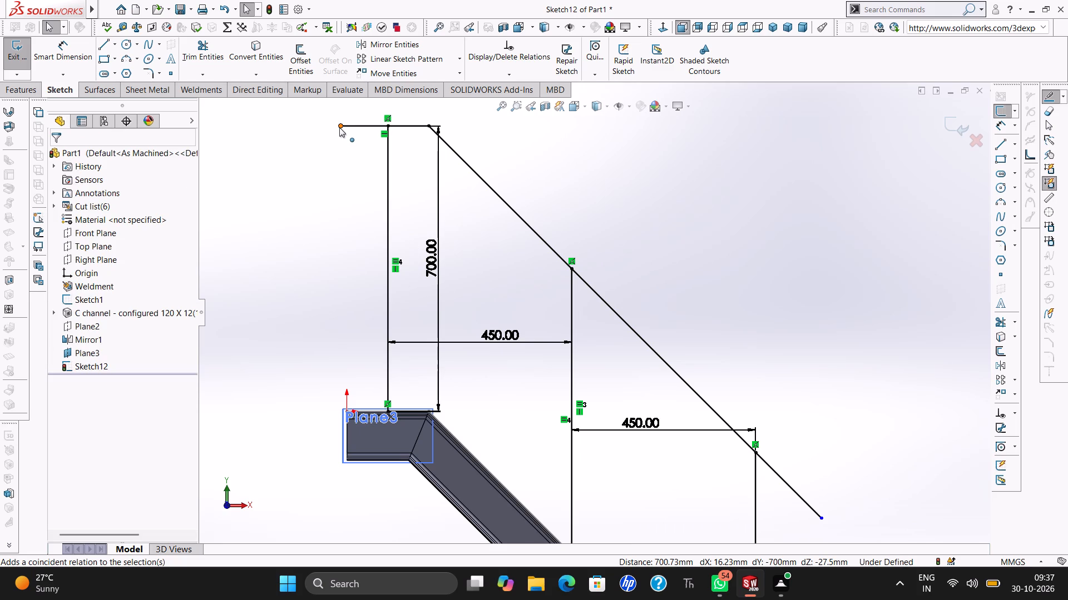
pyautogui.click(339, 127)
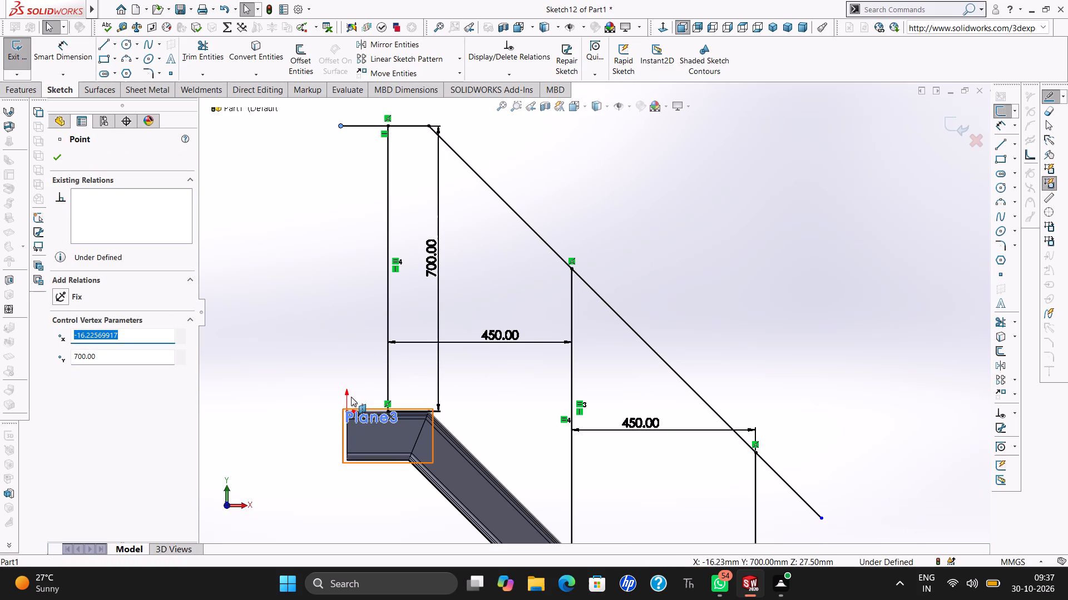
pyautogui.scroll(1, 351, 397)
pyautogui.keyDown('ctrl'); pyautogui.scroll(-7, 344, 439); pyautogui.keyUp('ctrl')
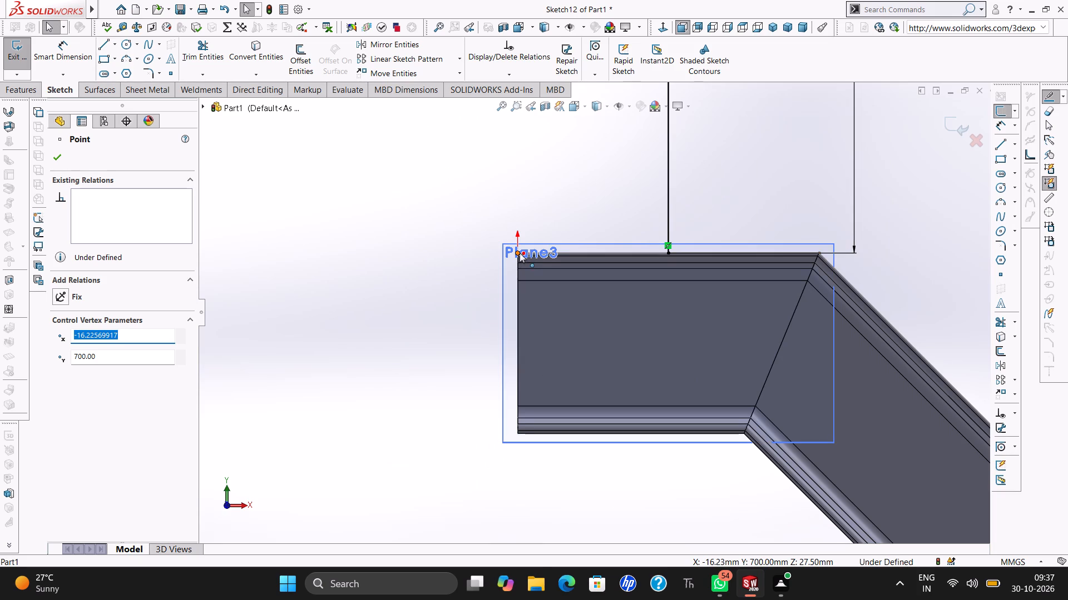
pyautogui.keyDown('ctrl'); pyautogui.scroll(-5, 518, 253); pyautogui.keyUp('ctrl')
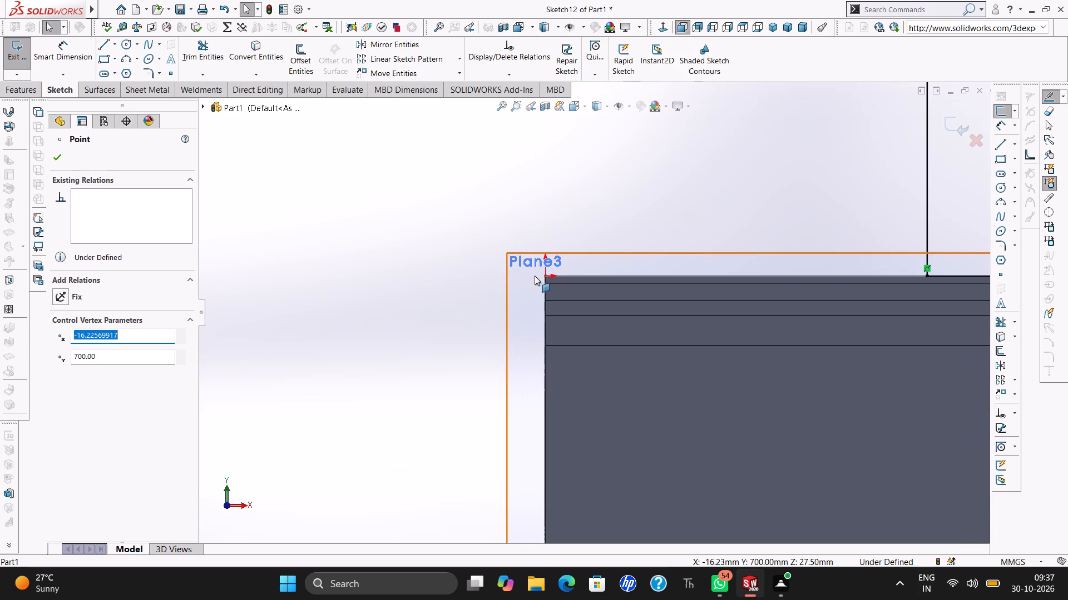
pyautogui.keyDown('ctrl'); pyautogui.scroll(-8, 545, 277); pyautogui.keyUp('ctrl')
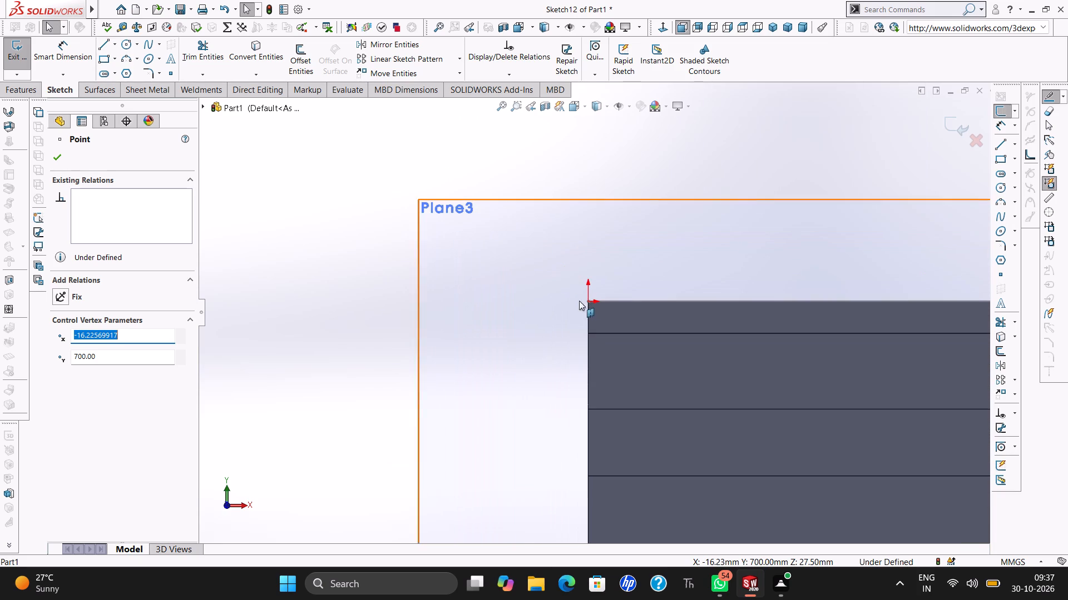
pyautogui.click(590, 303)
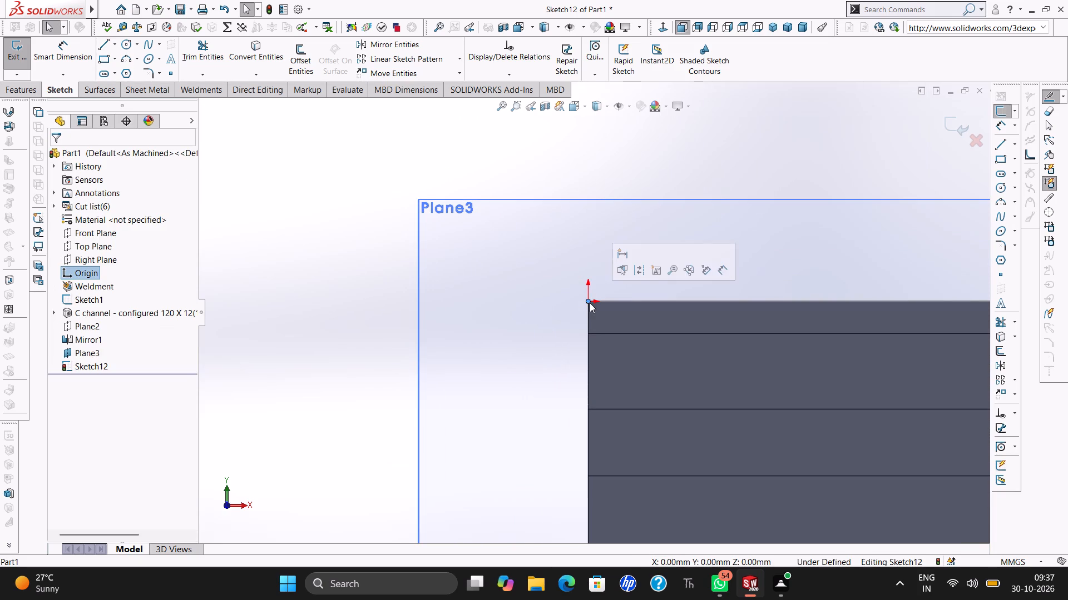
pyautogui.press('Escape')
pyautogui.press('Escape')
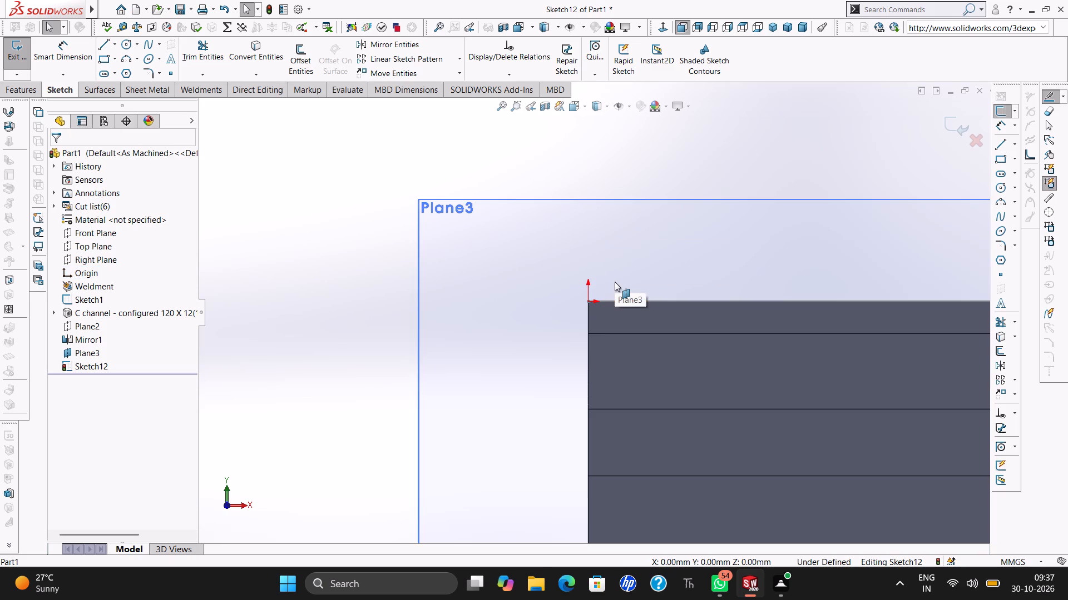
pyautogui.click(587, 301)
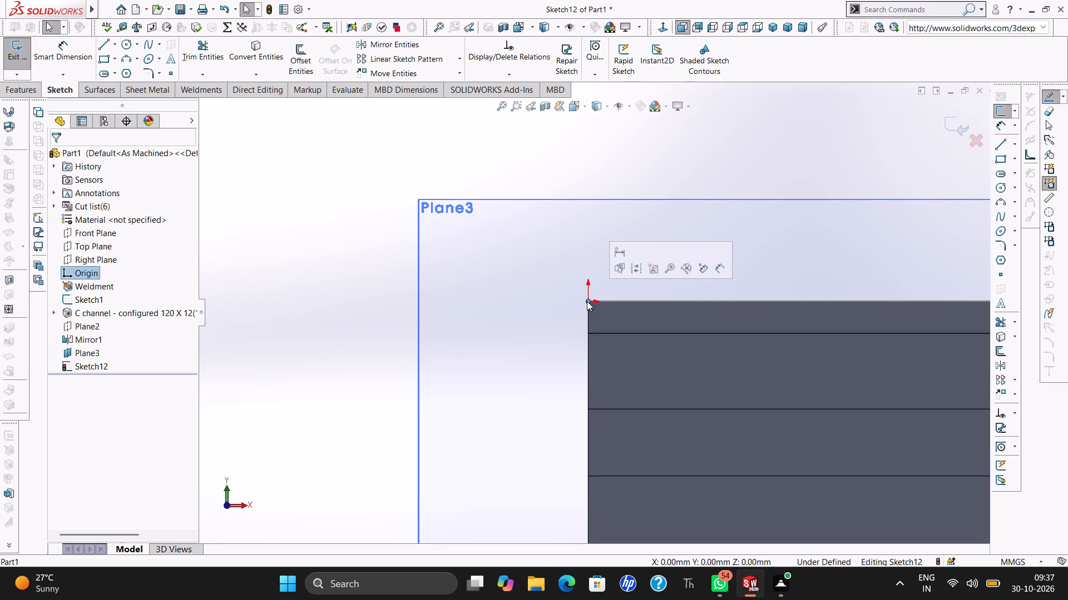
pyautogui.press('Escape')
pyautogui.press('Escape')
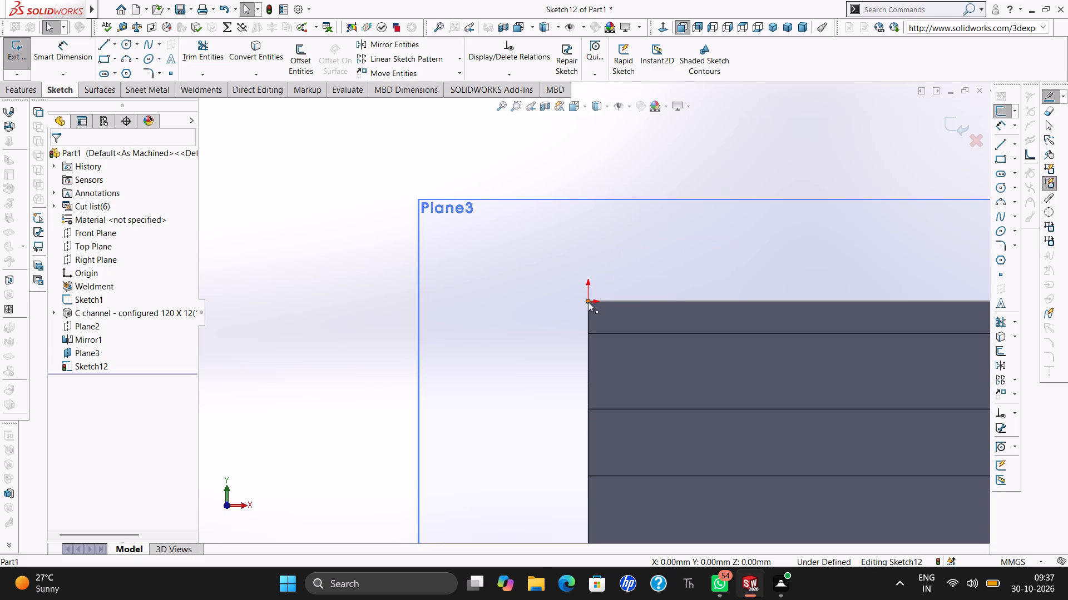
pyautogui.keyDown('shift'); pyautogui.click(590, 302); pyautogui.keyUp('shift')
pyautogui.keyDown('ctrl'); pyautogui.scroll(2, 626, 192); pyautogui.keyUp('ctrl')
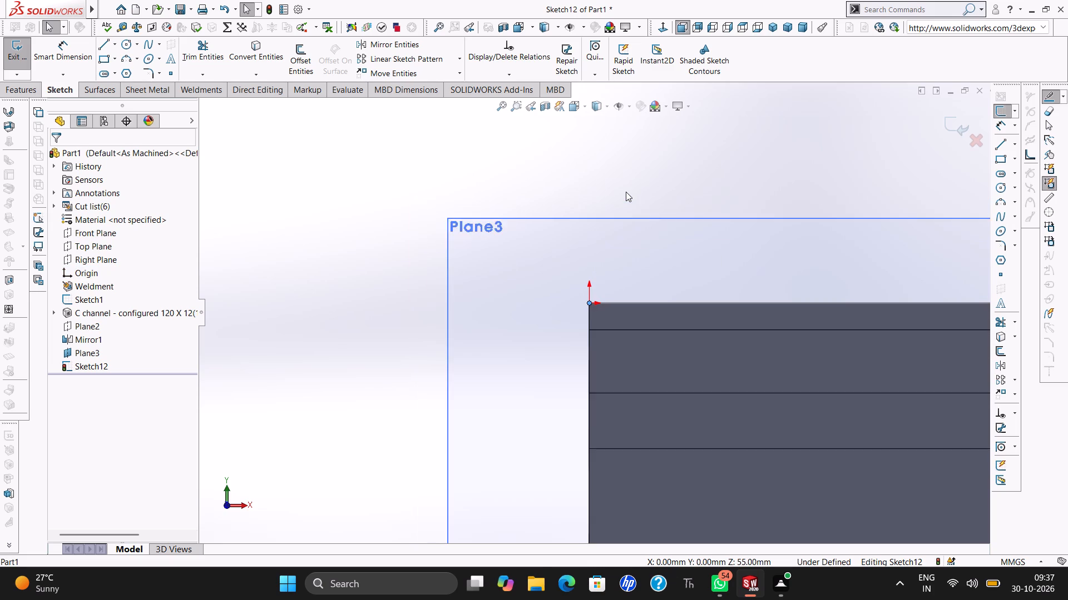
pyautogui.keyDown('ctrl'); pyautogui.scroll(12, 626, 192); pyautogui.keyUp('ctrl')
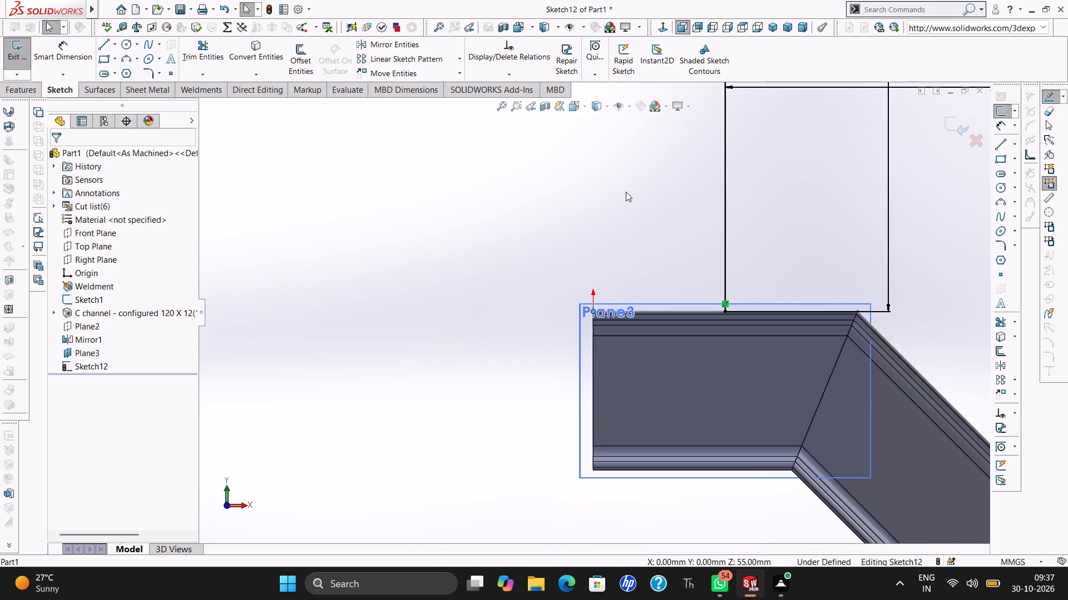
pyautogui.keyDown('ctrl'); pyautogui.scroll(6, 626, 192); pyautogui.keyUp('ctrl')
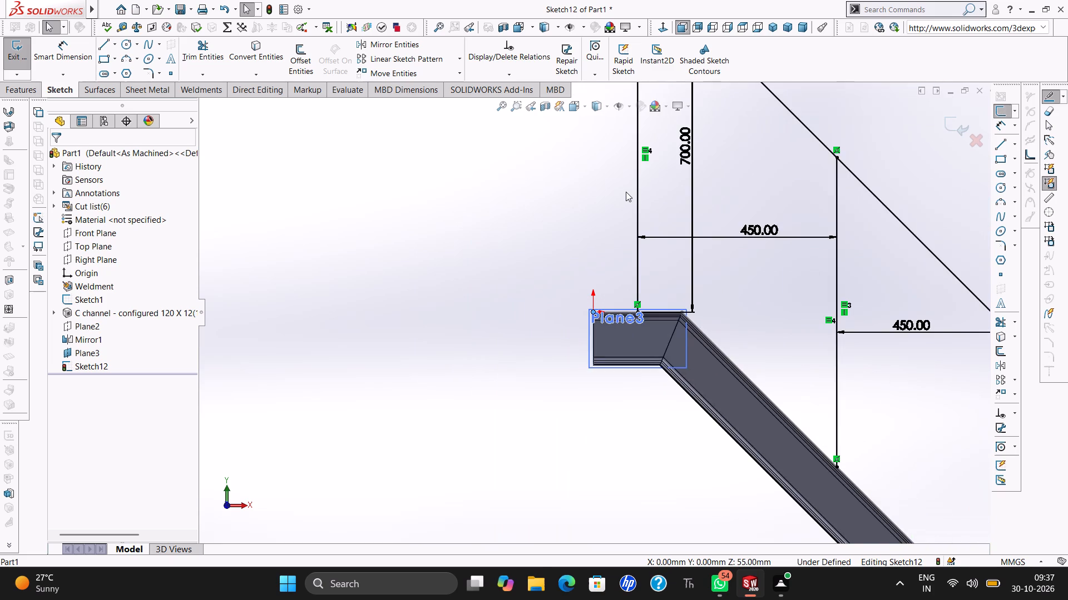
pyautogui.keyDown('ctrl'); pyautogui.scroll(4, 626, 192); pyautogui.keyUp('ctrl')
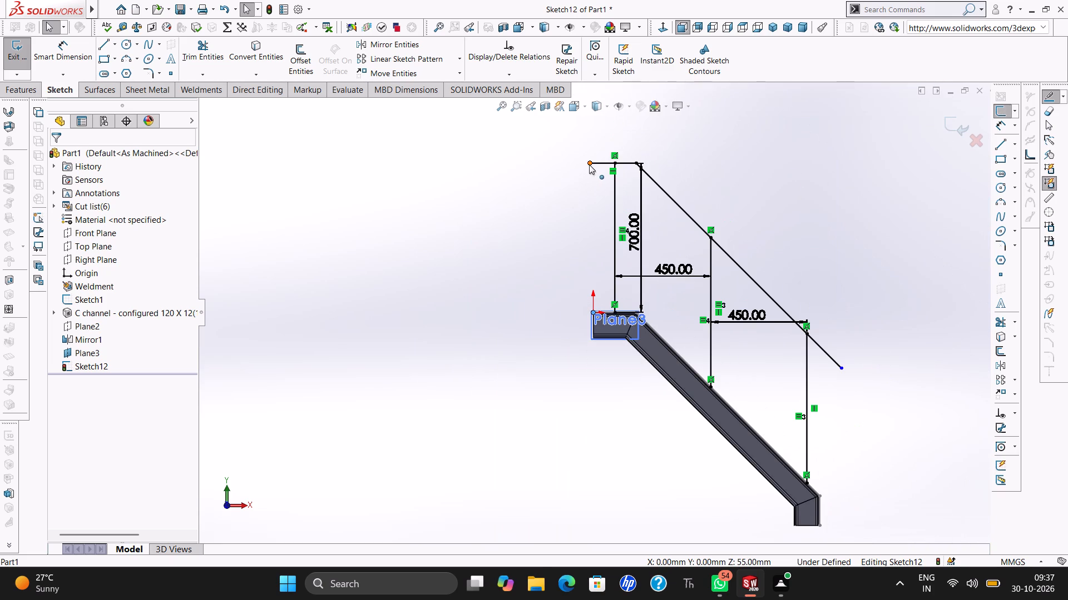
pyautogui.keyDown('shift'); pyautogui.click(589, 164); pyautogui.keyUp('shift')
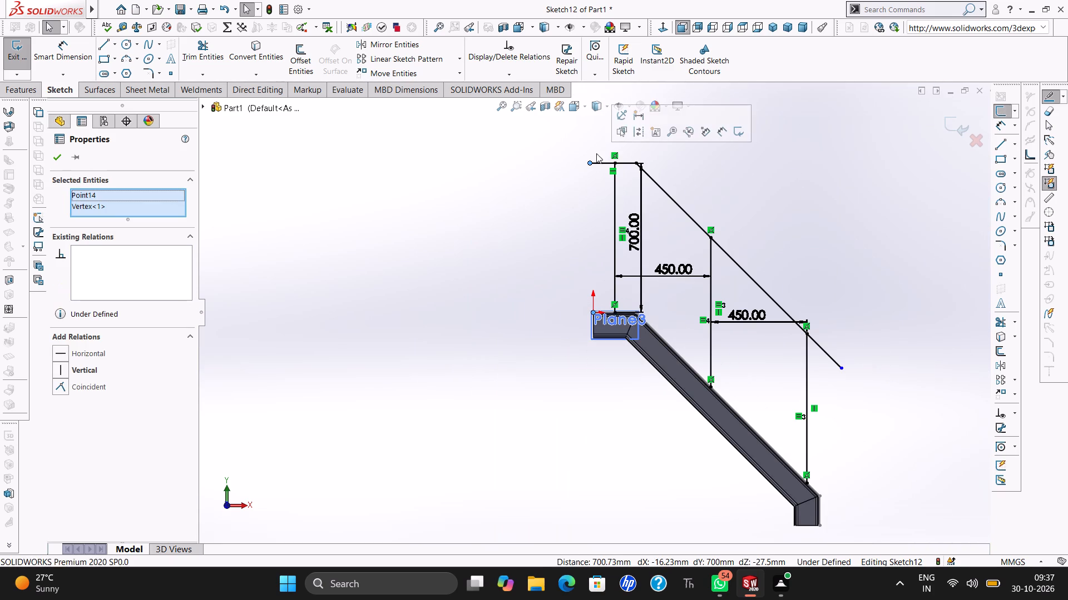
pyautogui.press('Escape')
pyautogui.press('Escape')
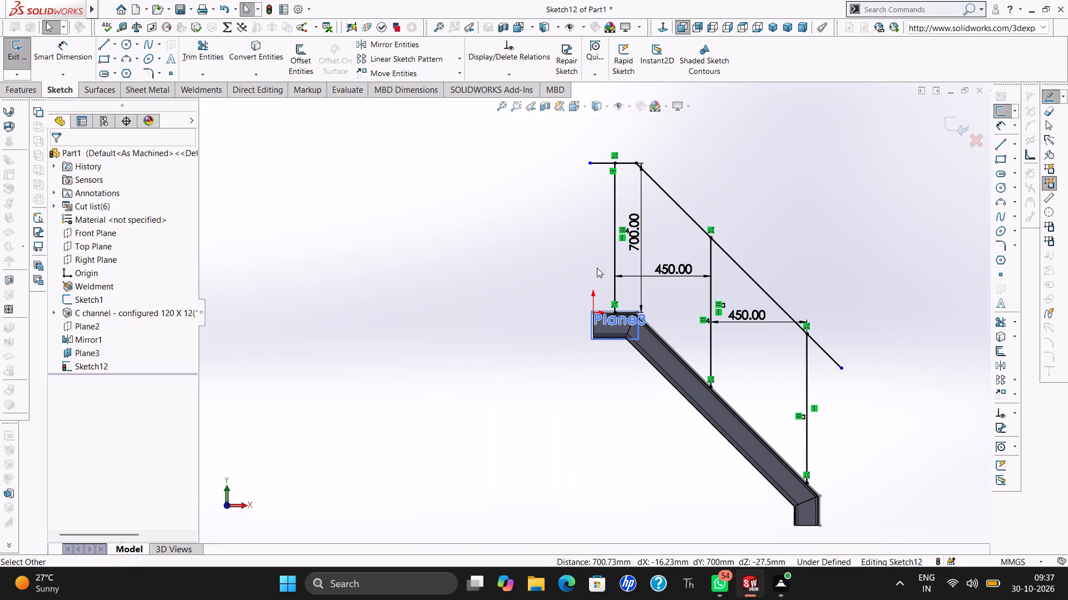
# Add a vertical relation between the horizontal handrail line's free endpoint and a vertex on the upper stringer's end edge.
pyautogui.keyDown('ctrl'); pyautogui.scroll(-3, 591, 327); pyautogui.keyUp('ctrl')
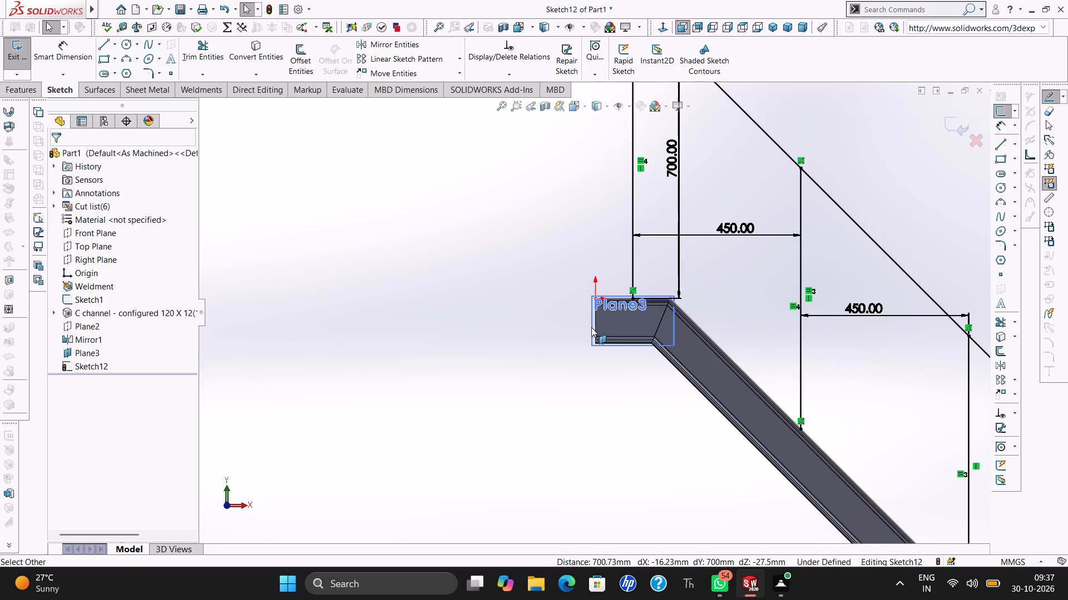
pyautogui.keyDown('ctrl'); pyautogui.scroll(-5, 591, 327); pyautogui.keyUp('ctrl')
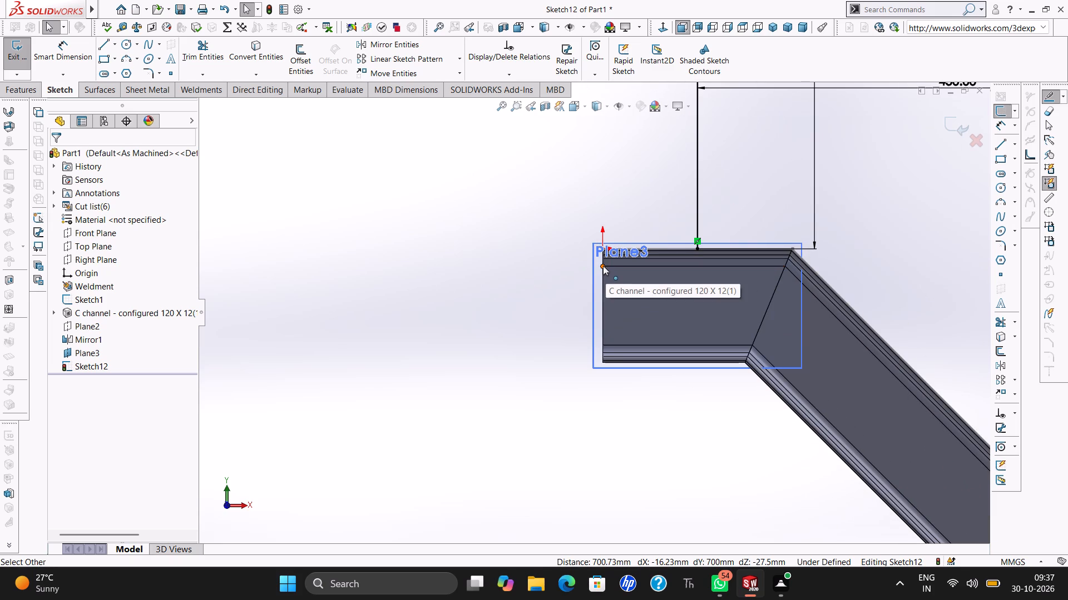
pyautogui.keyDown('shift'); pyautogui.click(603, 266); pyautogui.keyUp('shift')
pyautogui.keyDown('ctrl'); pyautogui.scroll(6, 633, 157); pyautogui.keyUp('ctrl')
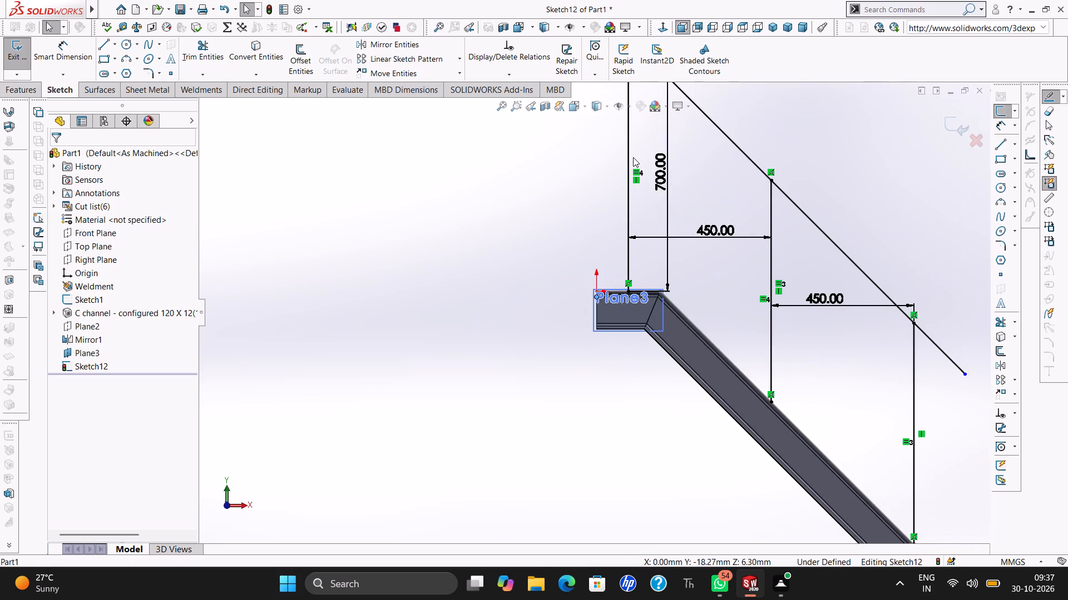
pyautogui.keyDown('ctrl'); pyautogui.scroll(4, 633, 157); pyautogui.keyUp('ctrl')
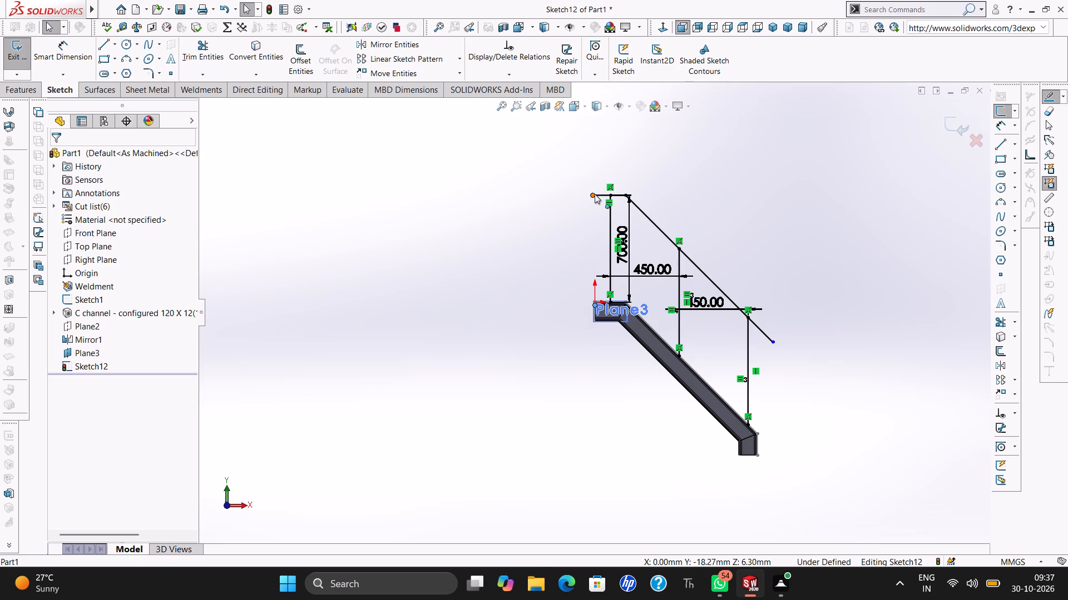
pyautogui.keyDown('shift'); pyautogui.click(595, 194); pyautogui.keyUp('shift')
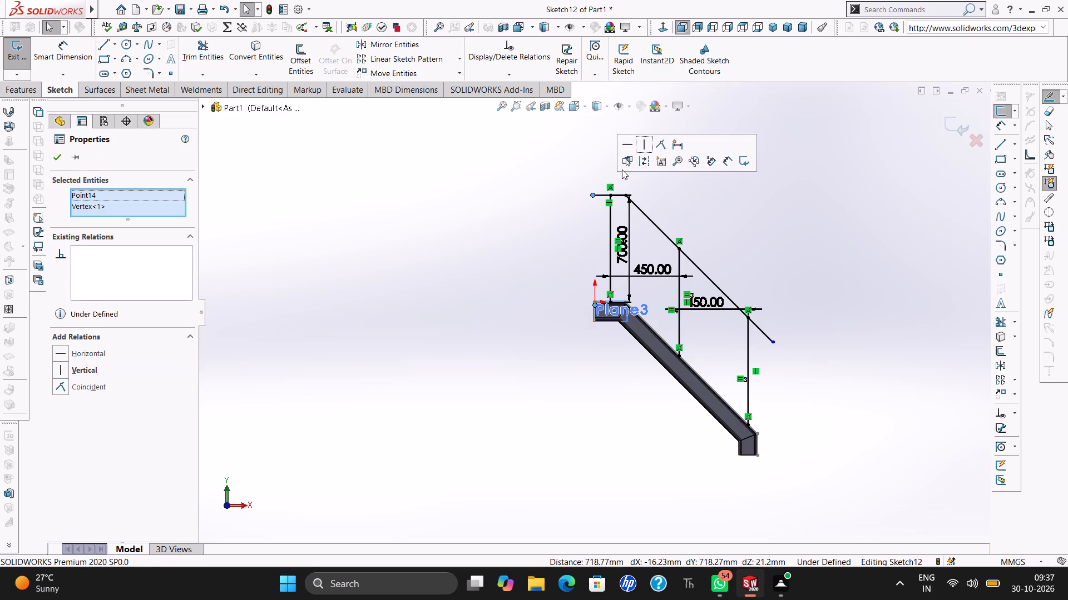
pyautogui.click(646, 147)
pyautogui.press('Escape')
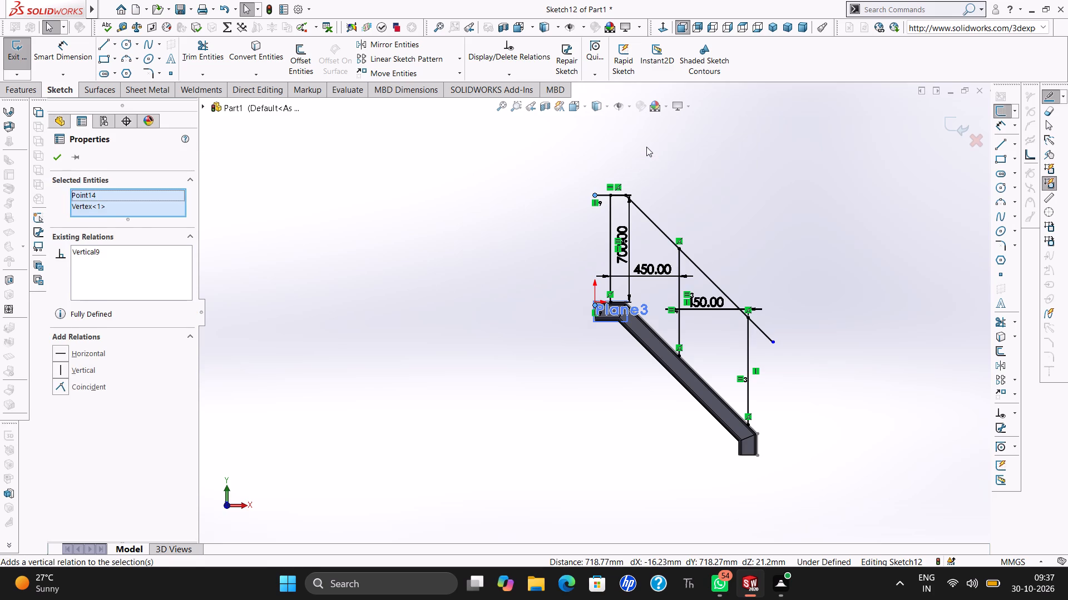
pyautogui.press('Escape')
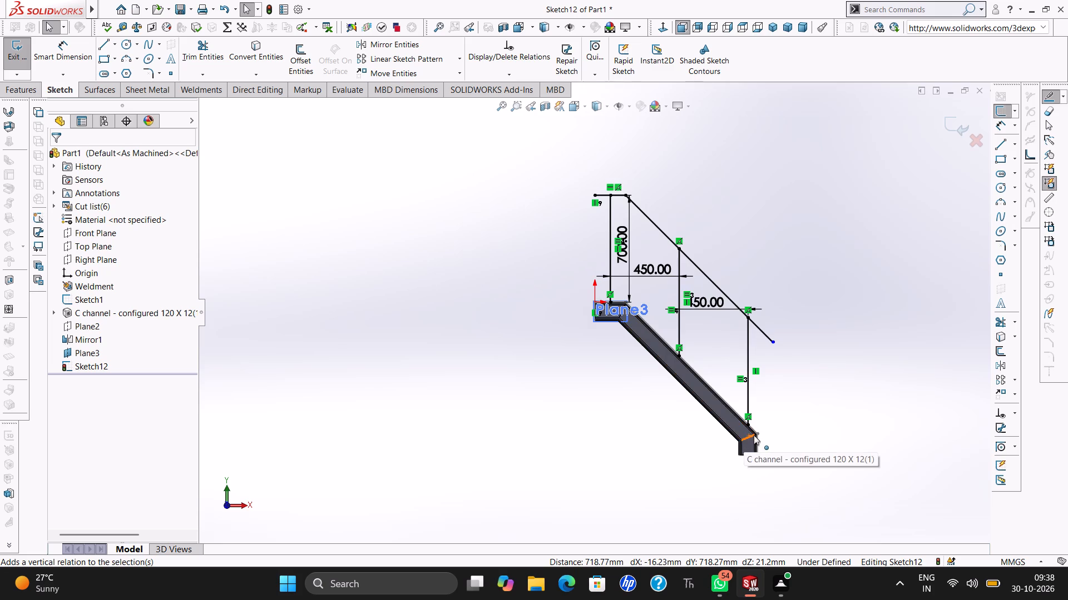
# Add a vertical relation between the sloped handrail line's lower endpoint and the stringer path's lower bend point, and exit the sketch.
pyautogui.keyDown('ctrl'); pyautogui.scroll(5, 755, 435); pyautogui.keyUp('ctrl')
pyautogui.keyDown('ctrl'); pyautogui.scroll(-5, 755, 435); pyautogui.keyUp('ctrl')
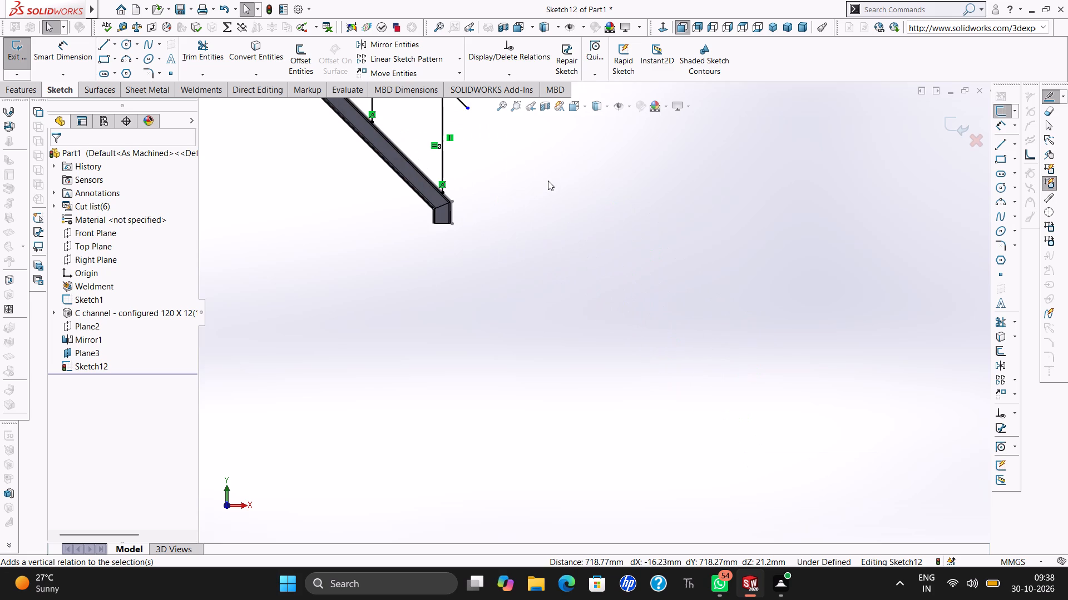
pyautogui.click(501, 107)
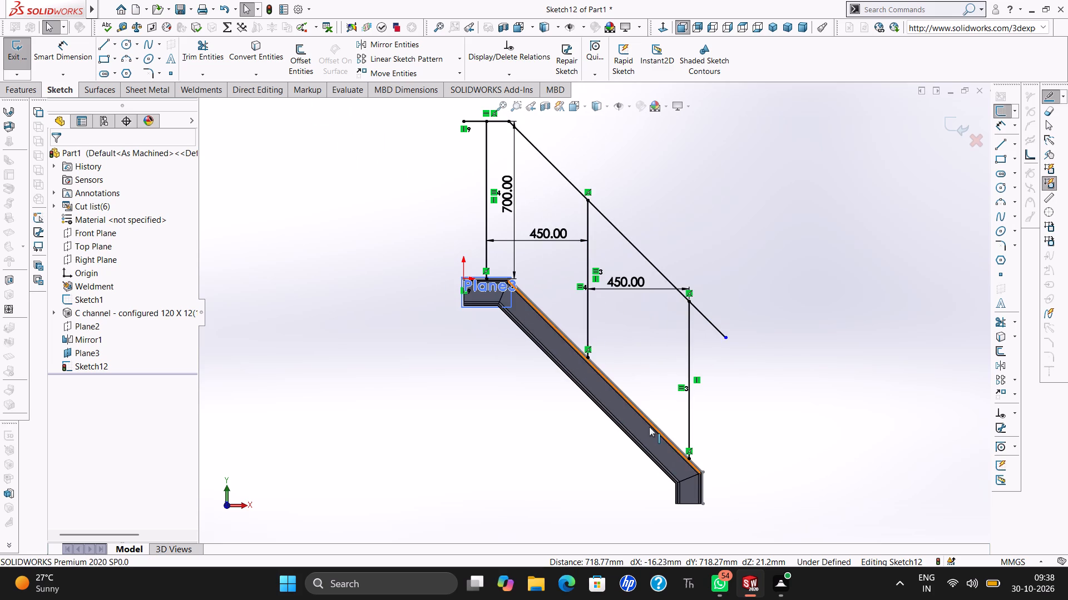
pyautogui.keyDown('ctrl'); pyautogui.scroll(-8, 724, 476); pyautogui.keyUp('ctrl')
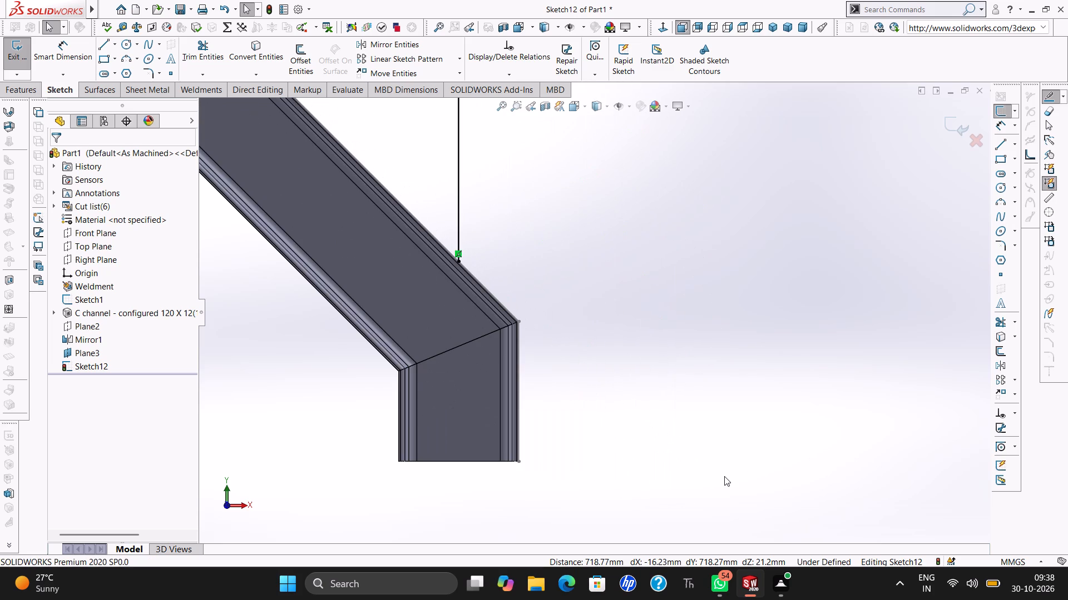
pyautogui.keyDown('shift'); pyautogui.click(520, 321); pyautogui.keyUp('shift')
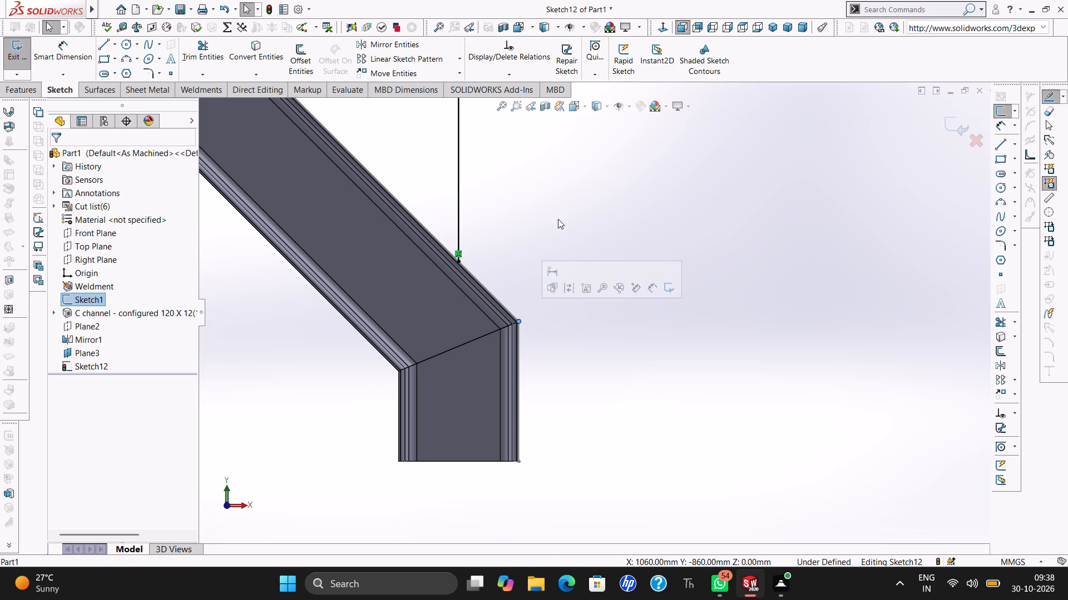
pyautogui.keyDown('ctrl'); pyautogui.scroll(8, 558, 219); pyautogui.keyUp('ctrl')
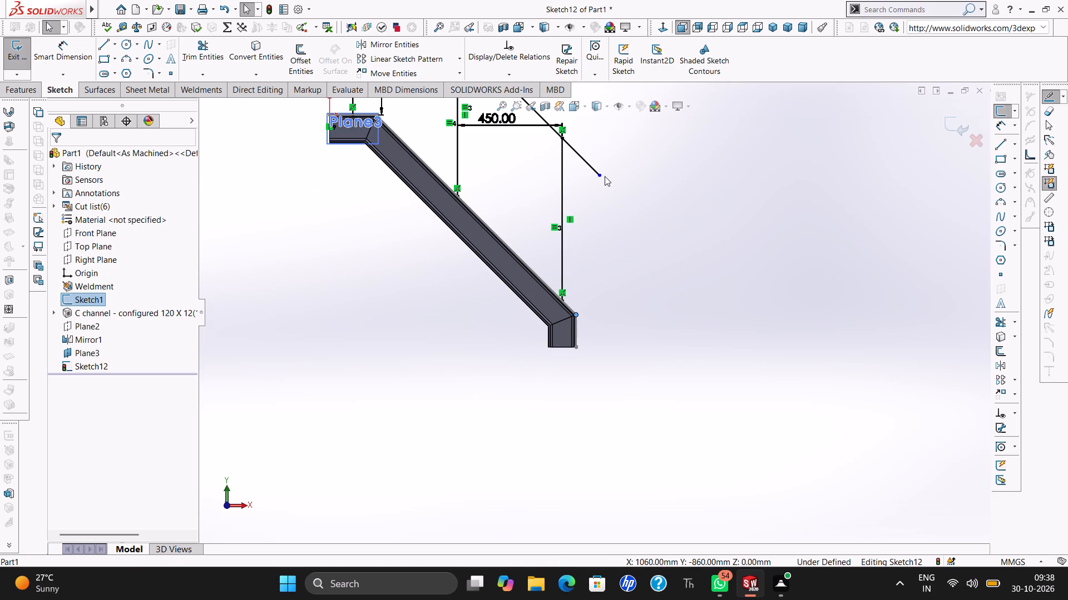
pyautogui.keyDown('shift'); pyautogui.click(600, 175); pyautogui.keyUp('shift')
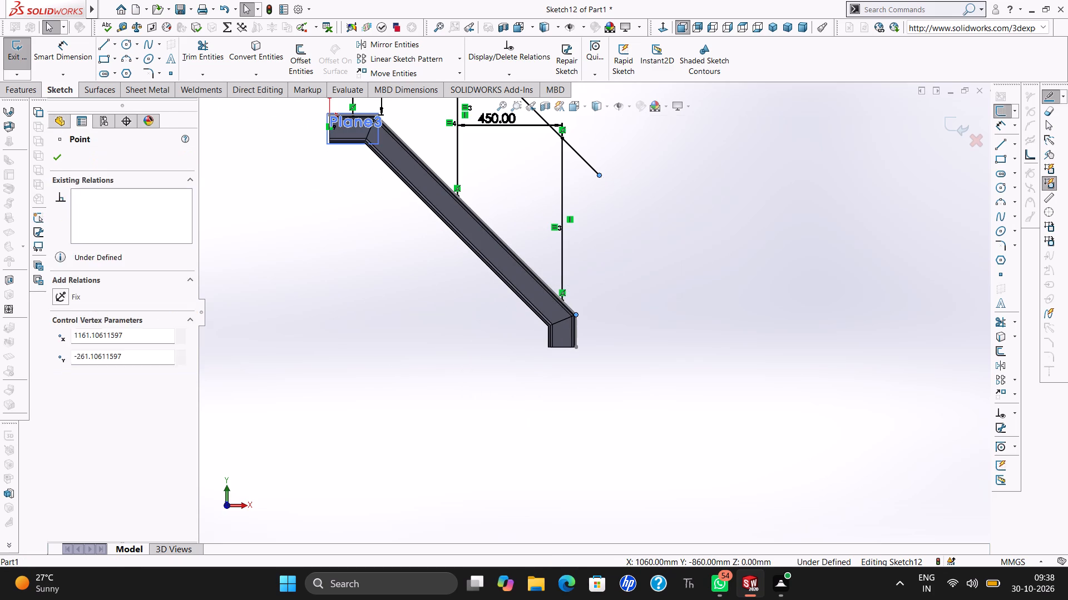
pyautogui.press('Escape')
pyautogui.press('Escape')
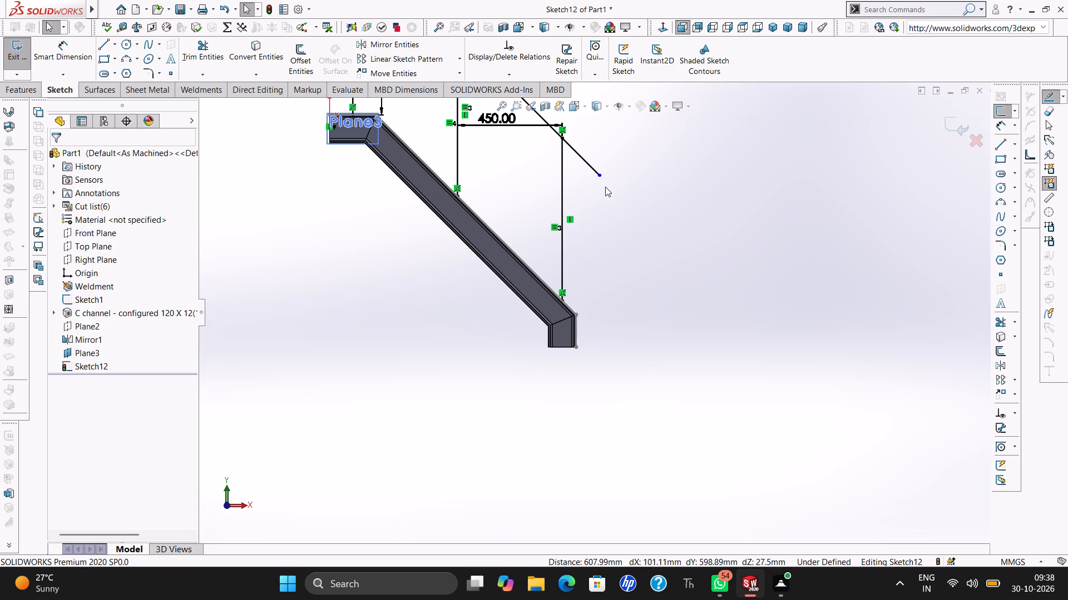
pyautogui.click(599, 177)
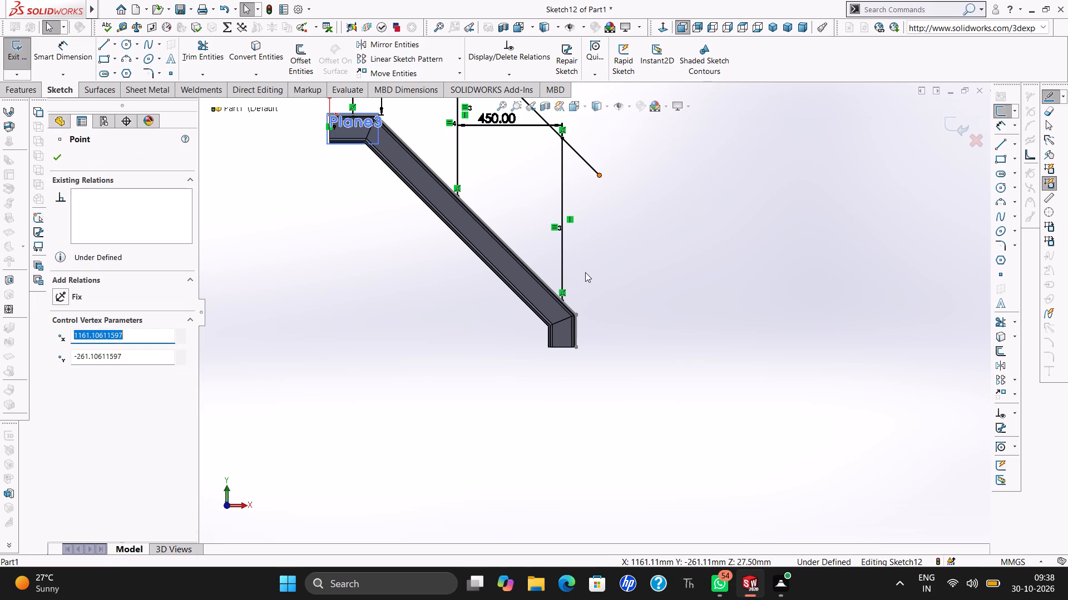
pyautogui.keyDown('shift'); pyautogui.click(578, 314); pyautogui.keyUp('shift')
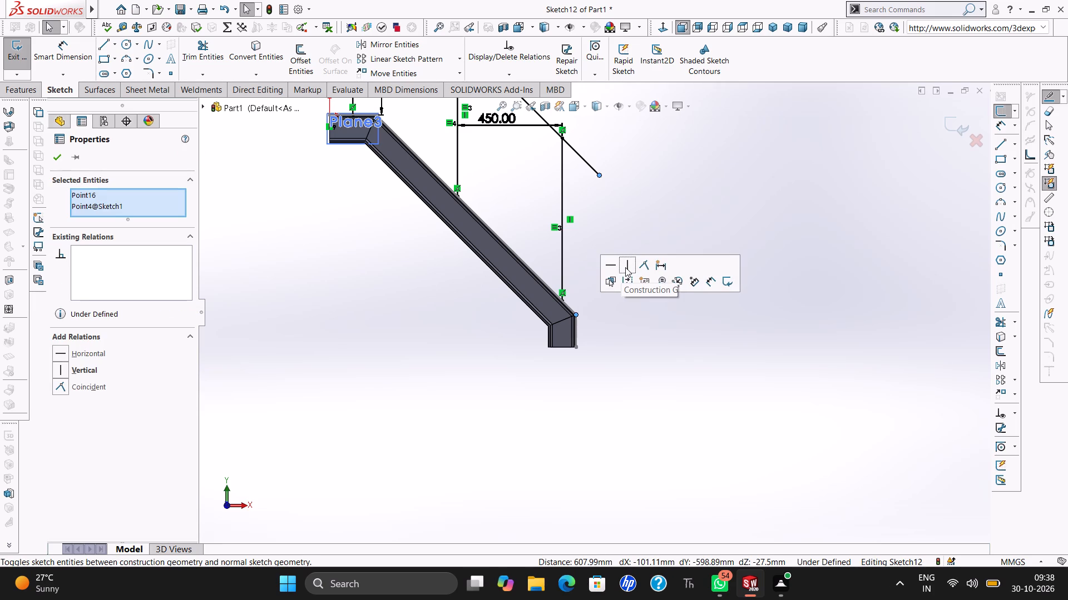
pyautogui.click(625, 267)
pyautogui.press('Escape')
pyautogui.press('Escape')
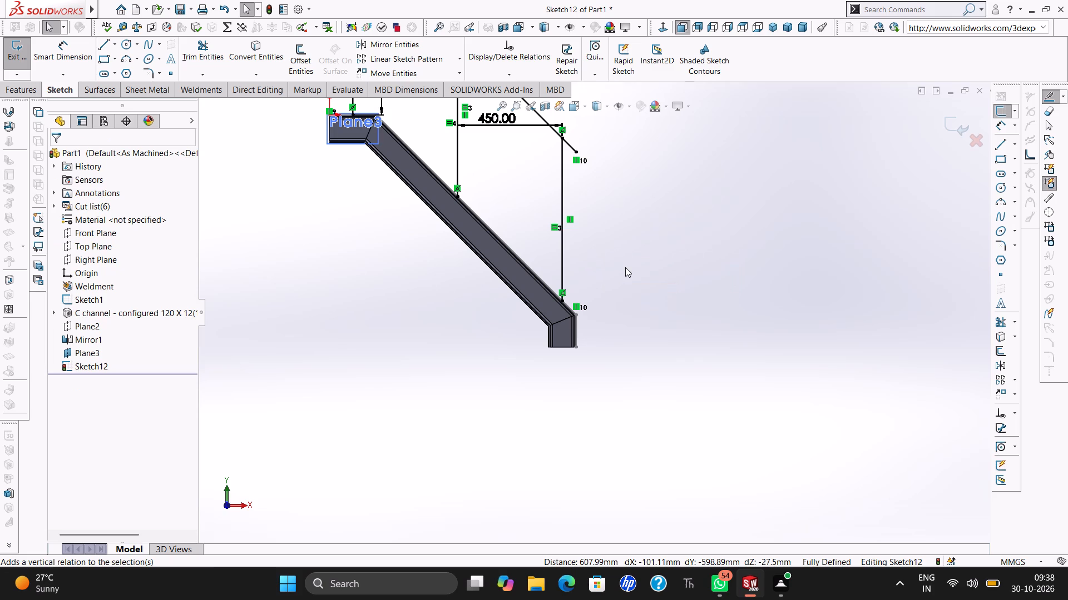
pyautogui.click(505, 102)
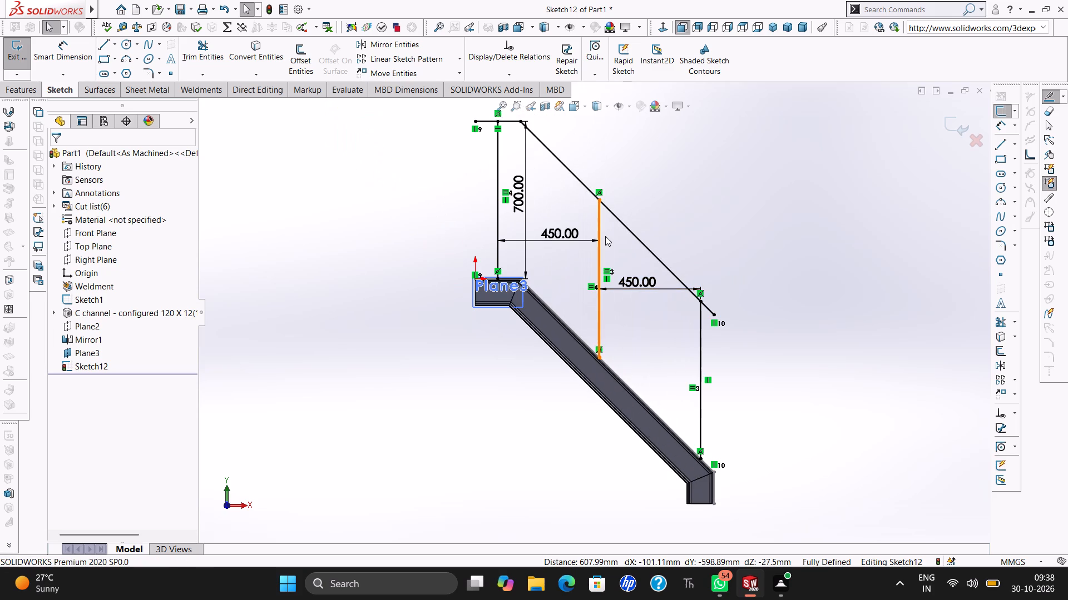
pyautogui.press('Escape')
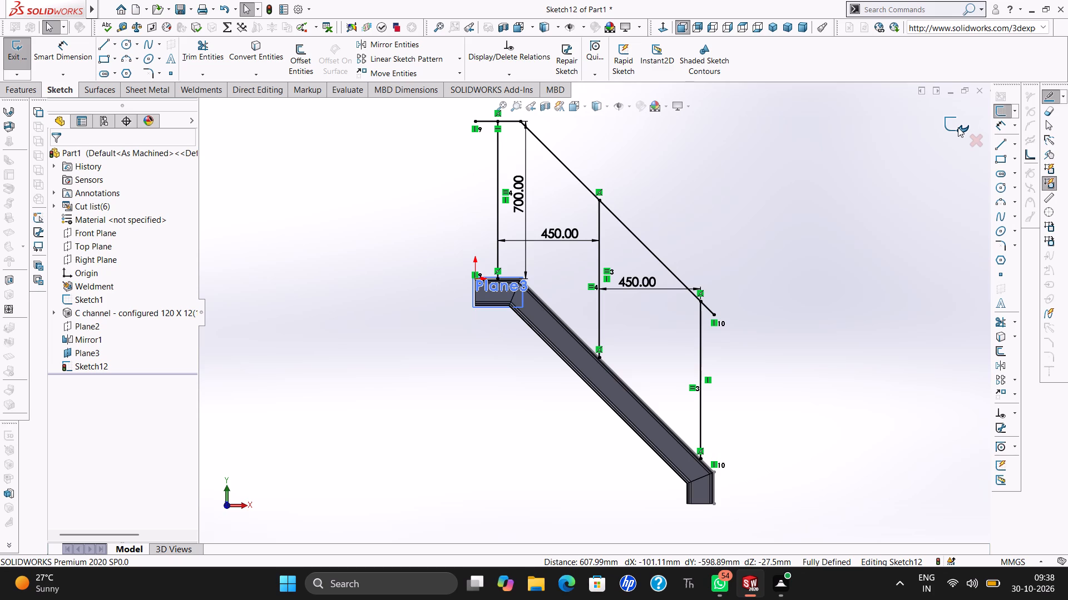
pyautogui.click(958, 127)
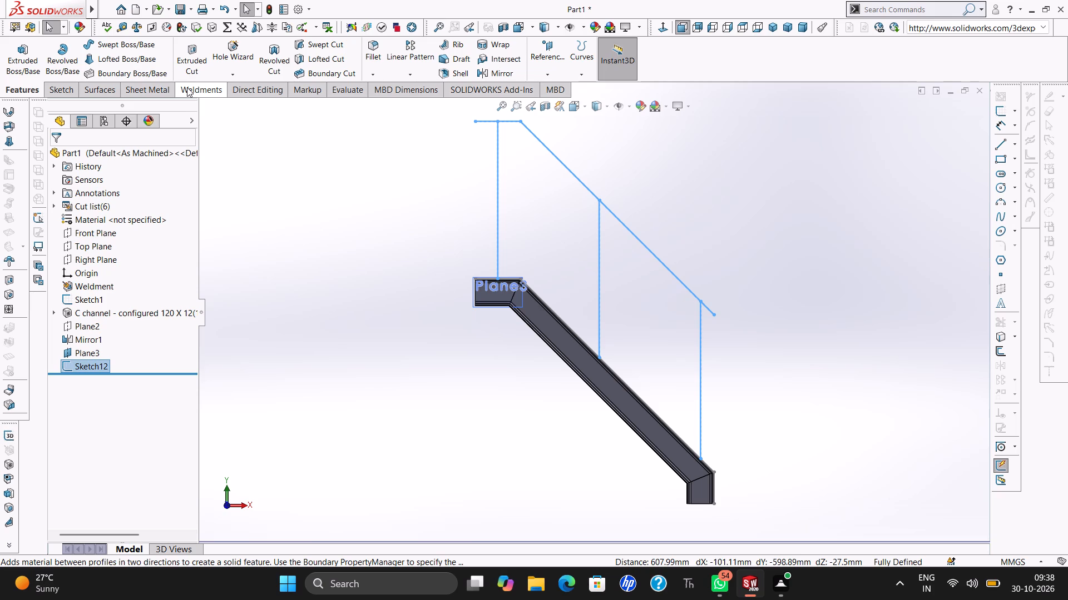
# Reopen the railing sketch and draw a mid-rail from the third post's midpoint to the first post's midpoint, continuing with a 100 mm horizontal line.
pyautogui.rightClick(71, 365)
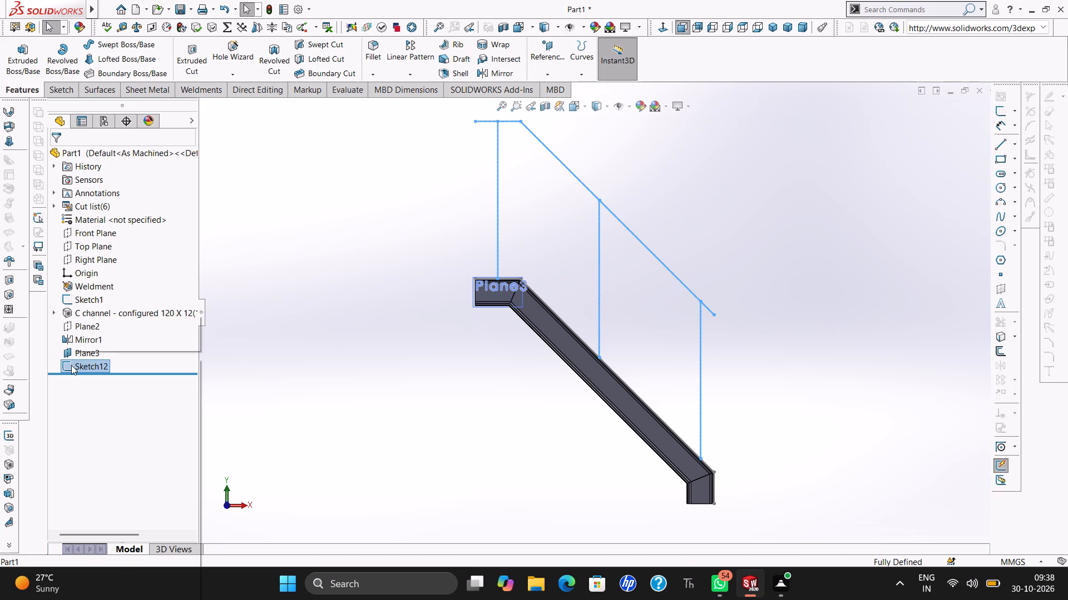
pyautogui.click(81, 327)
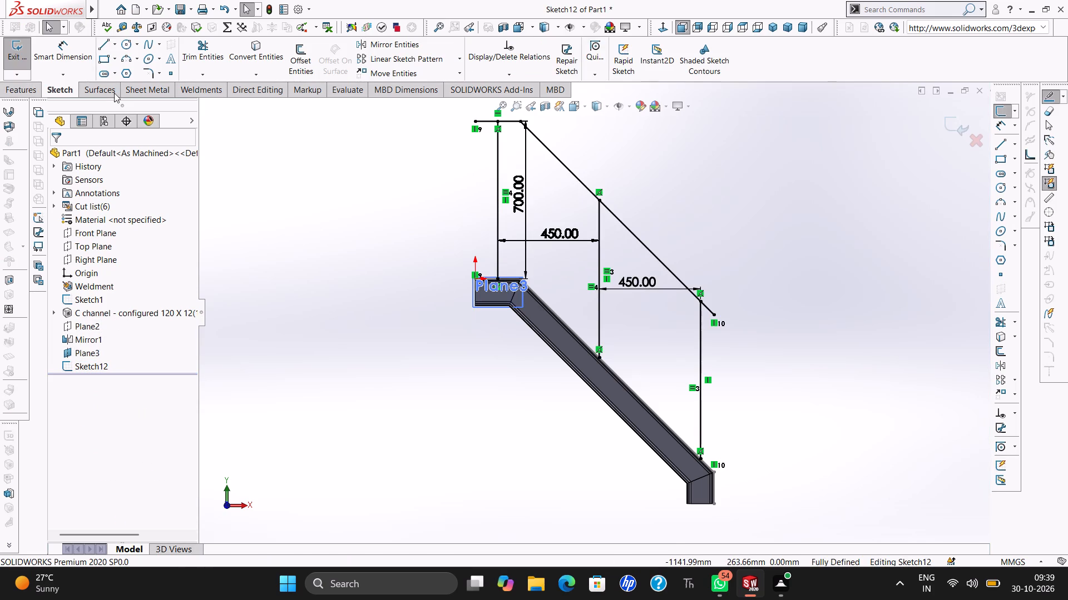
pyautogui.click(106, 44)
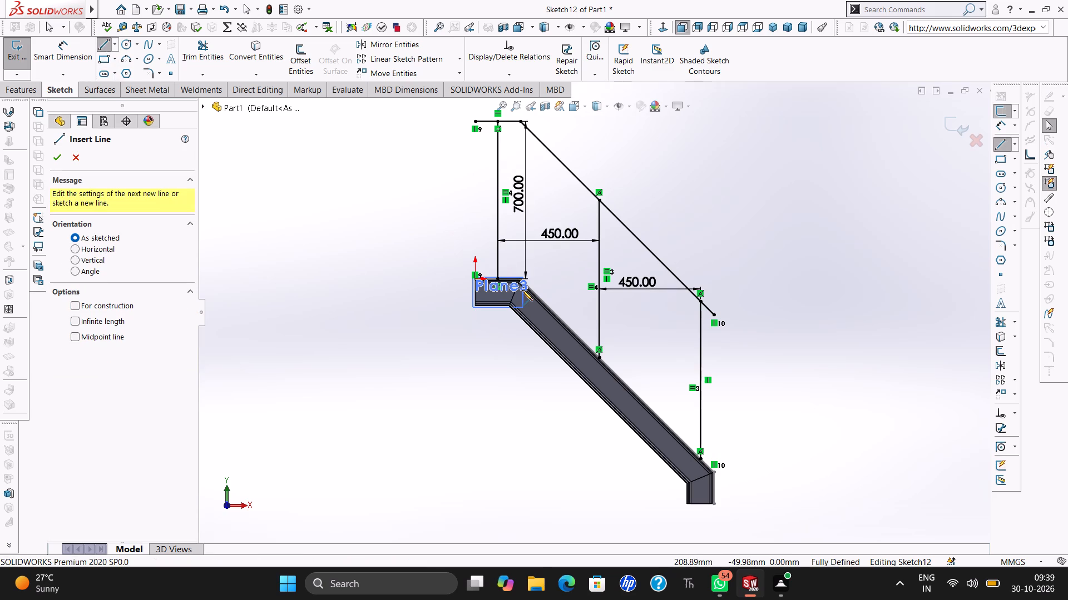
pyautogui.click(701, 379)
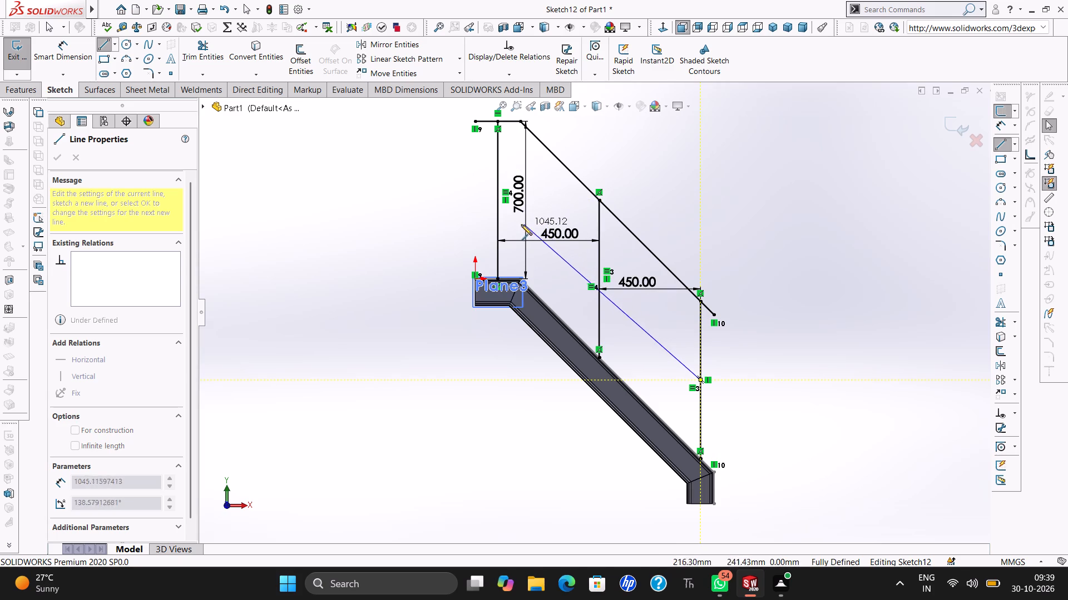
pyautogui.click(498, 199)
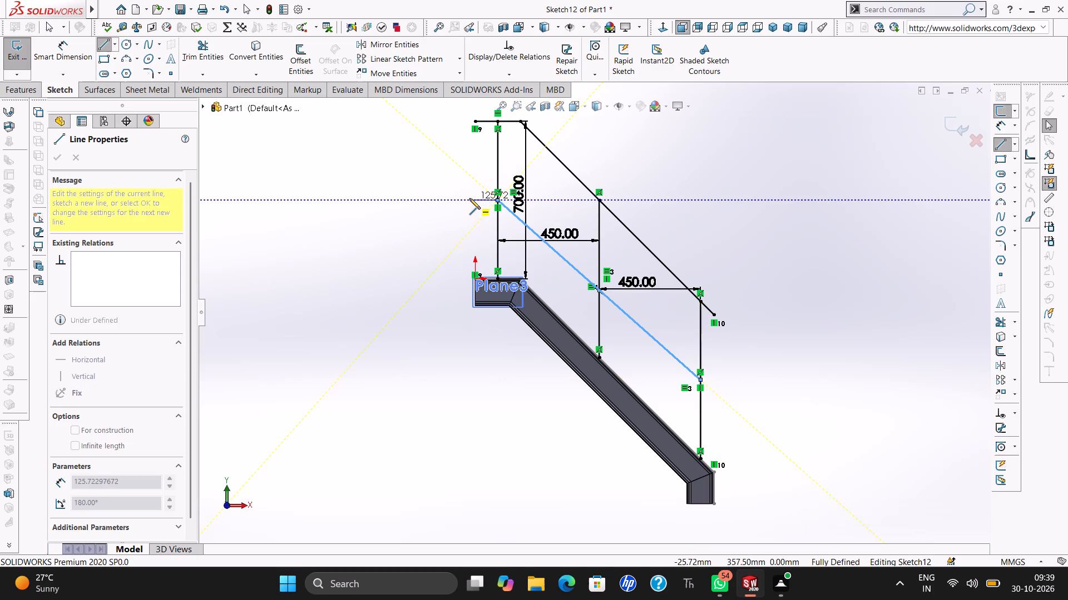
pyautogui.click(473, 198)
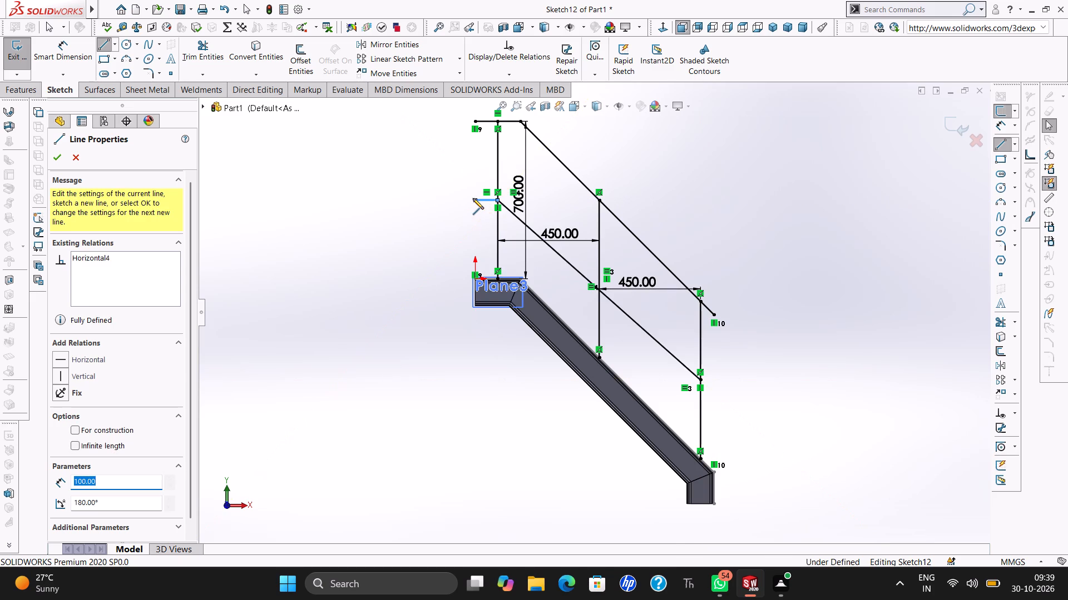
pyautogui.press('Escape')
pyautogui.press('Escape')
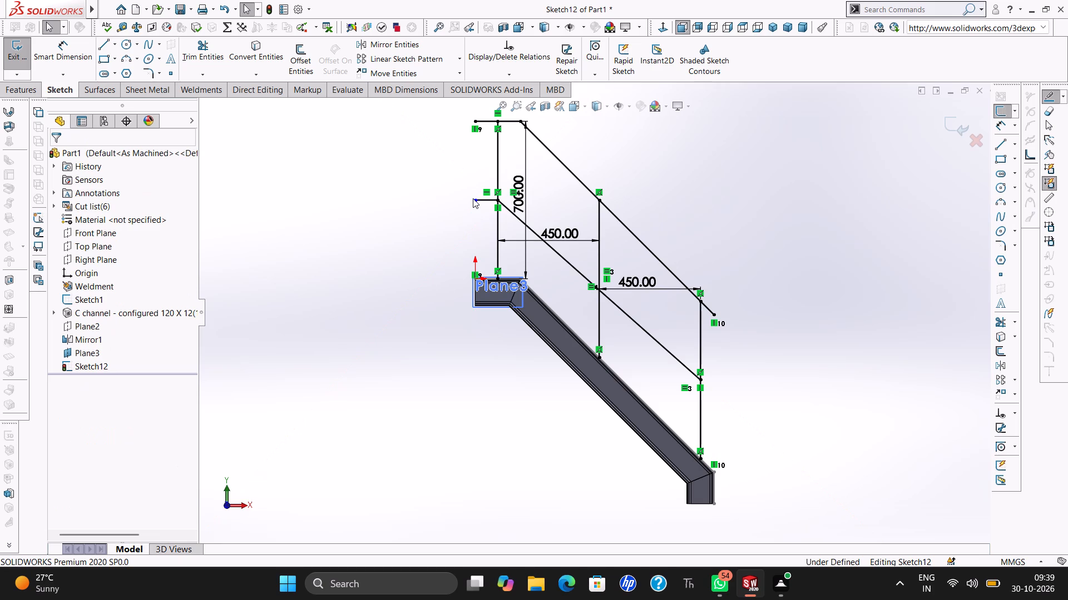
# Add a vertical relation between the free endpoints of the mid-rail's horizontal line and the handrail's horizontal line.
pyautogui.click(473, 198)
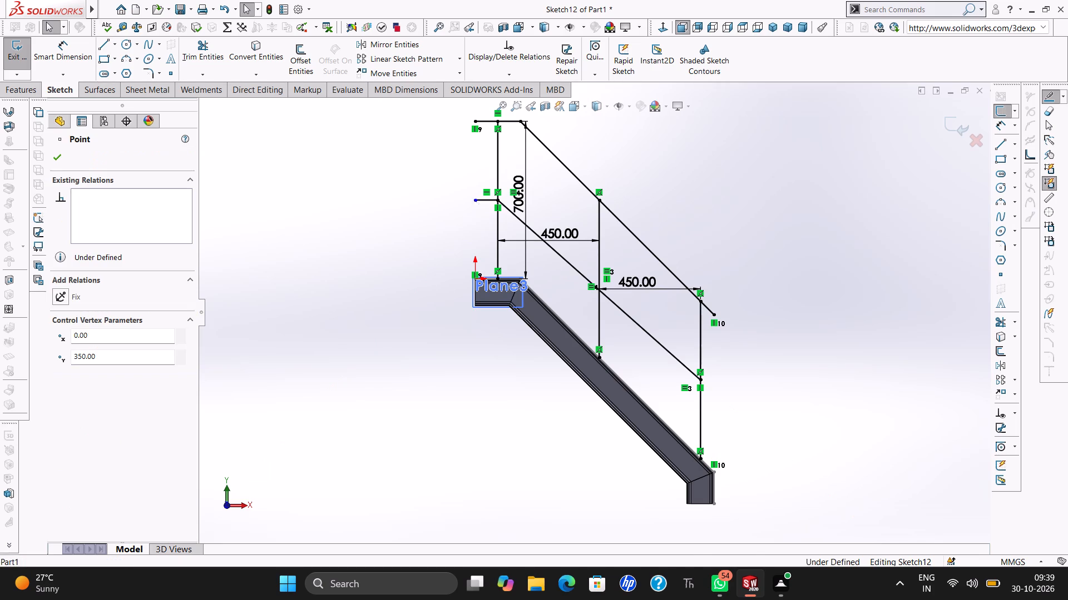
pyautogui.press('Escape')
pyautogui.click(473, 198)
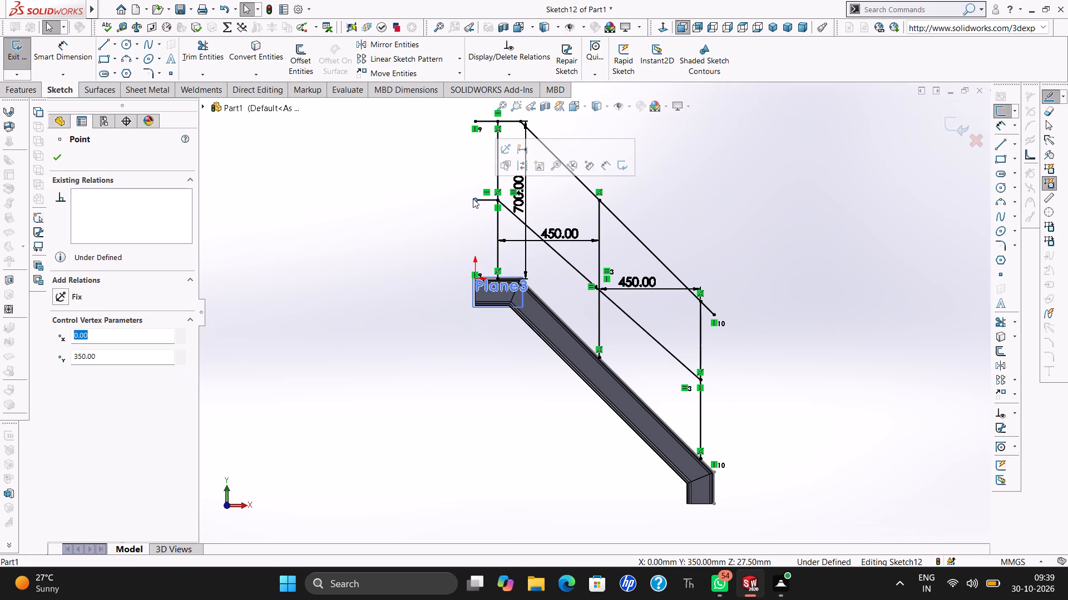
pyautogui.keyDown('shift'); pyautogui.click(478, 118); pyautogui.keyUp('shift')
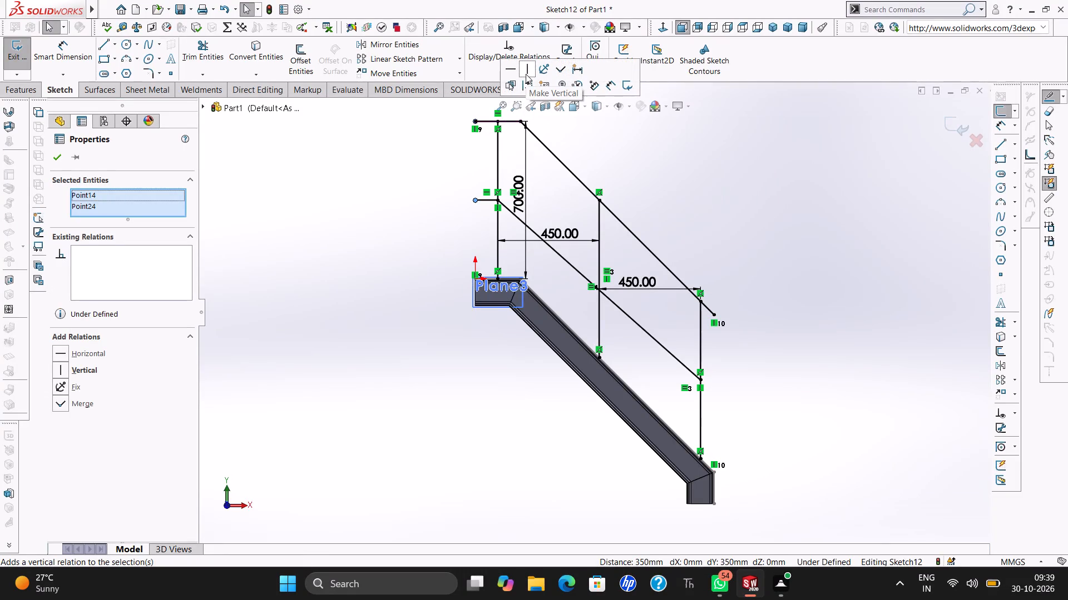
pyautogui.click(526, 72)
pyautogui.press('Escape')
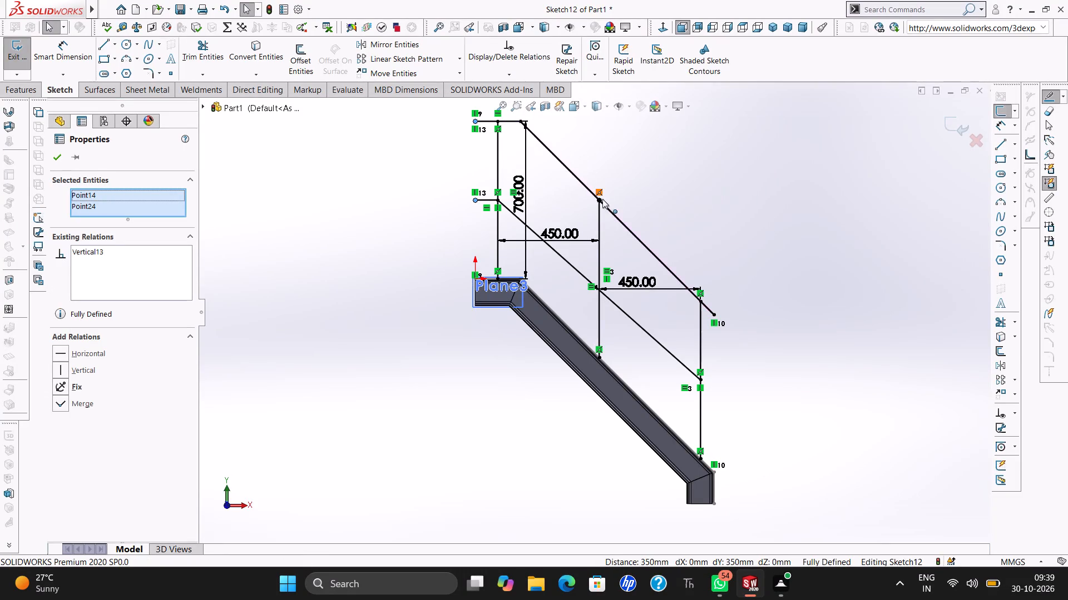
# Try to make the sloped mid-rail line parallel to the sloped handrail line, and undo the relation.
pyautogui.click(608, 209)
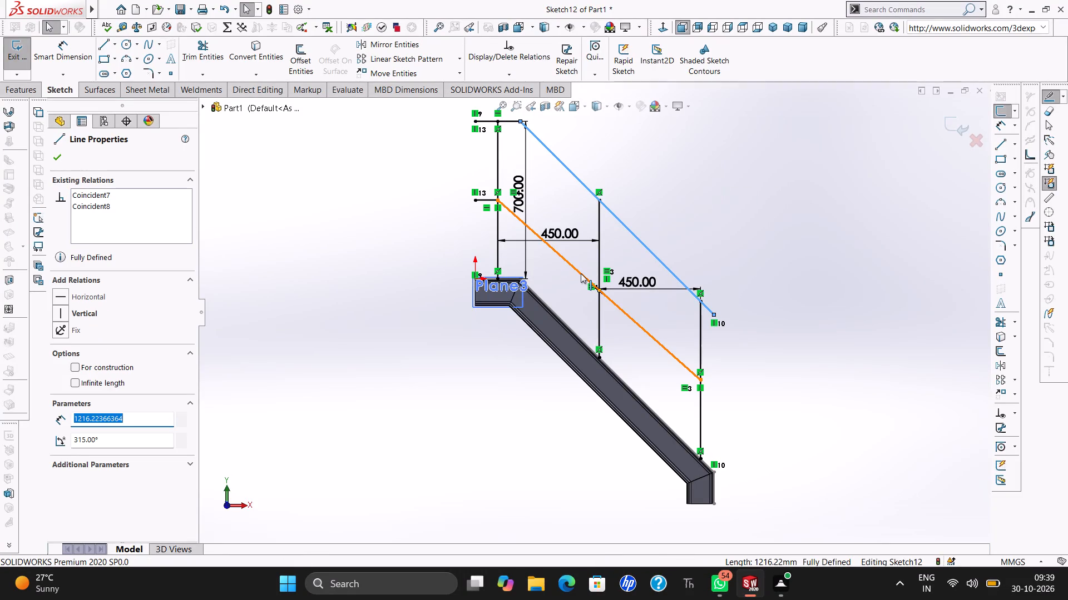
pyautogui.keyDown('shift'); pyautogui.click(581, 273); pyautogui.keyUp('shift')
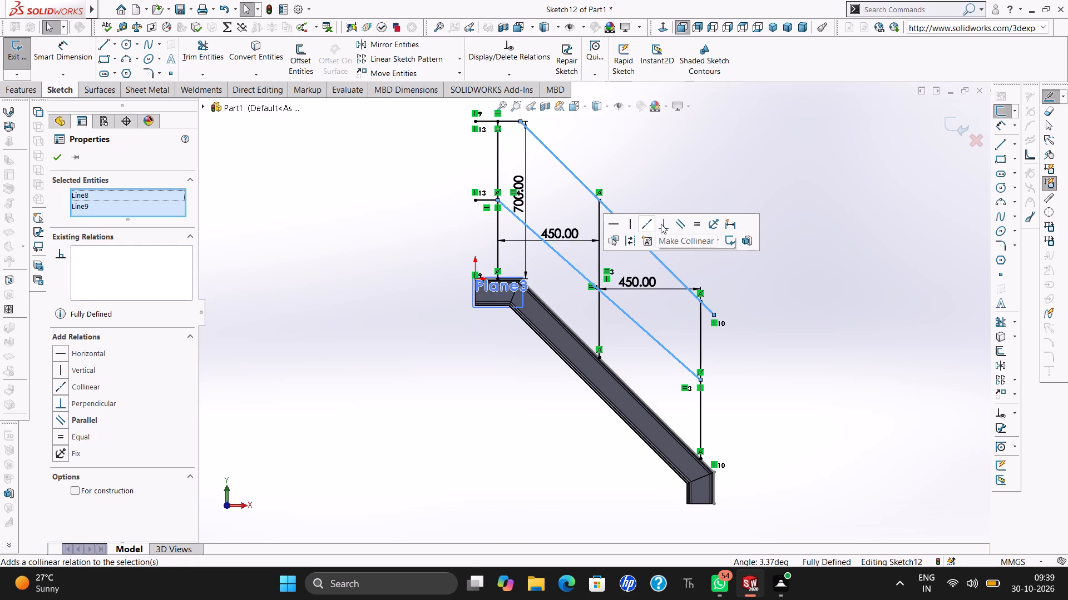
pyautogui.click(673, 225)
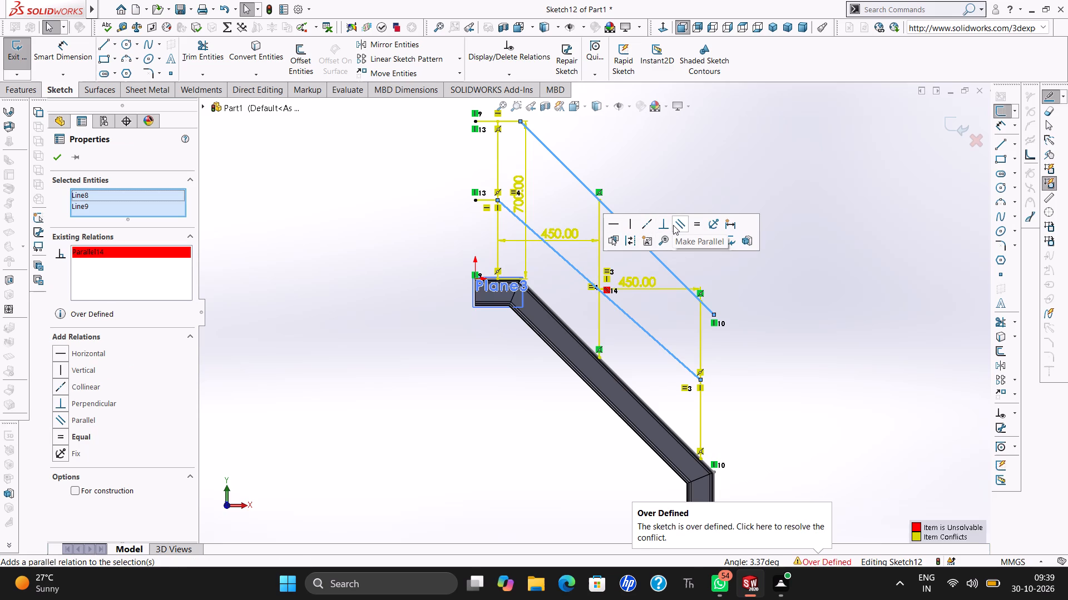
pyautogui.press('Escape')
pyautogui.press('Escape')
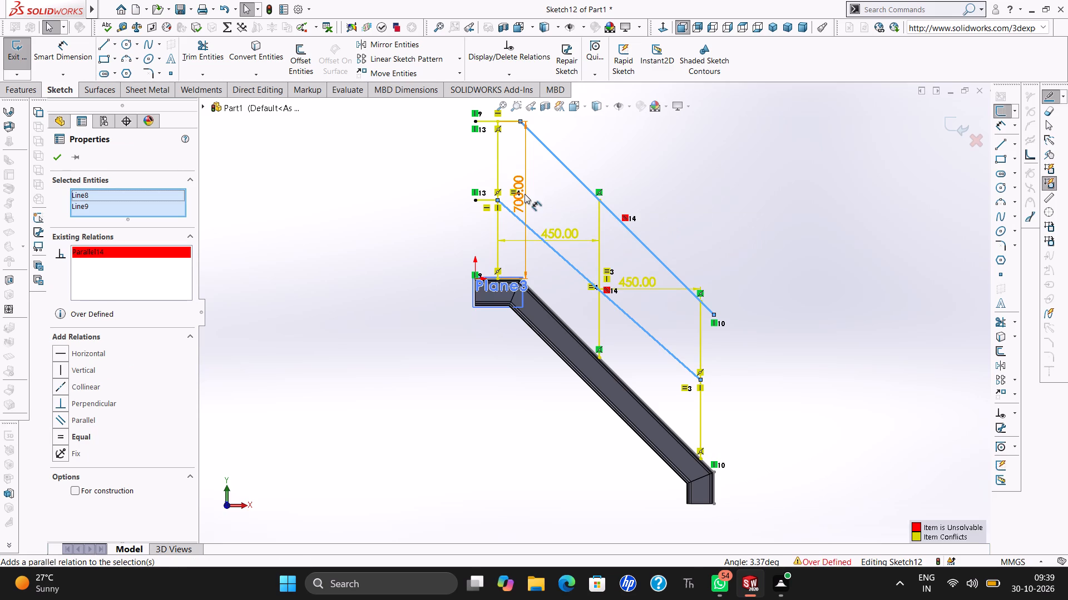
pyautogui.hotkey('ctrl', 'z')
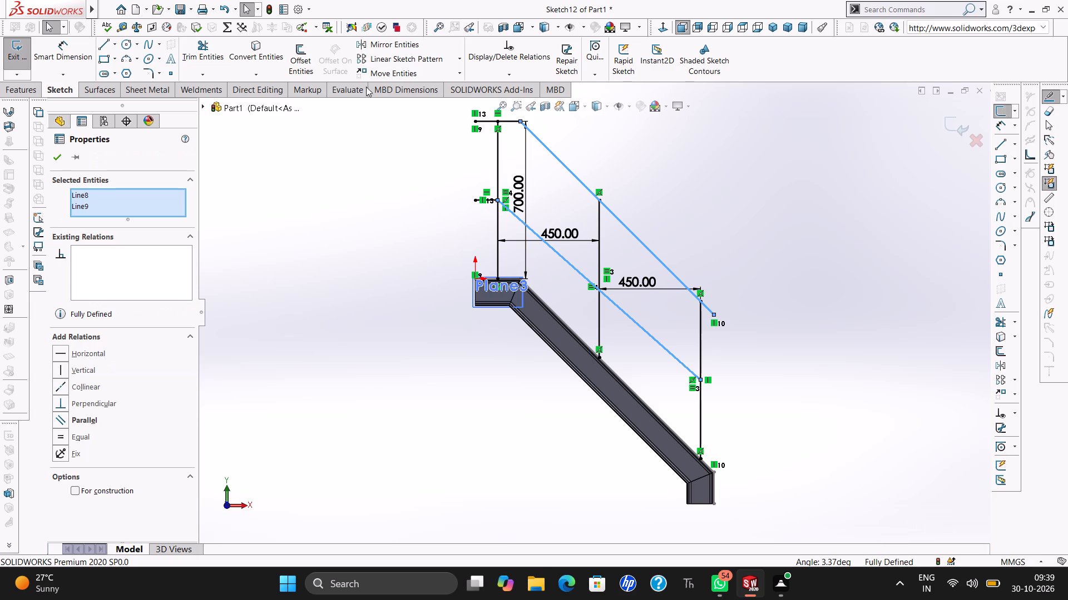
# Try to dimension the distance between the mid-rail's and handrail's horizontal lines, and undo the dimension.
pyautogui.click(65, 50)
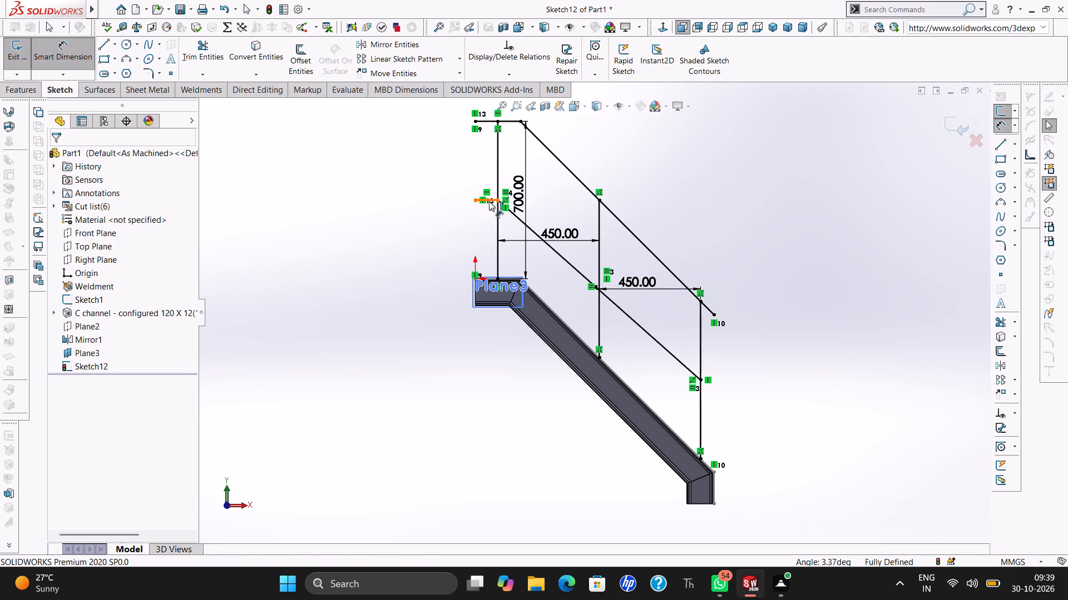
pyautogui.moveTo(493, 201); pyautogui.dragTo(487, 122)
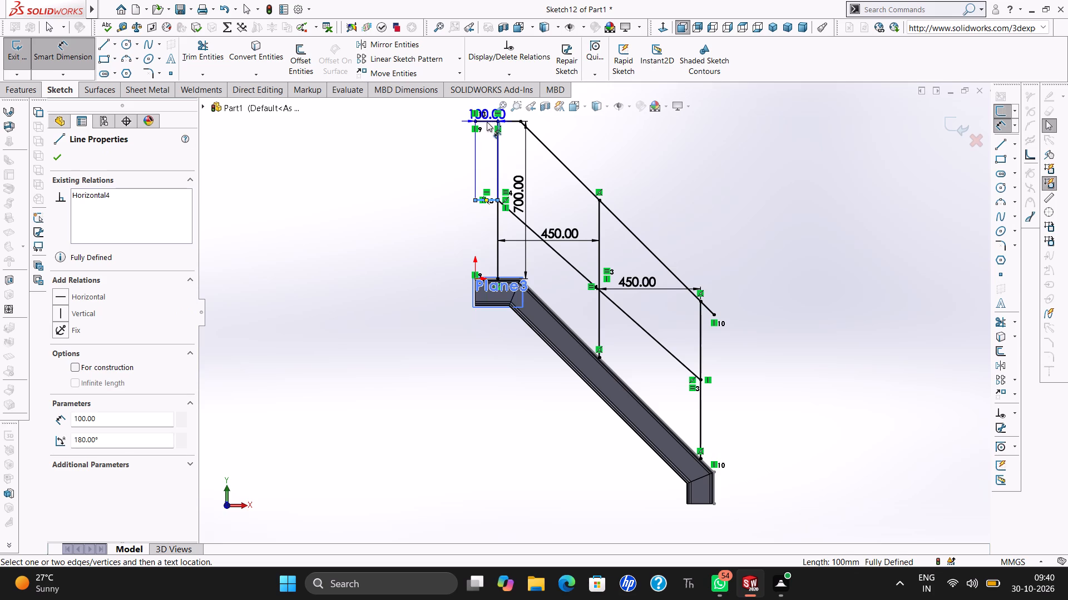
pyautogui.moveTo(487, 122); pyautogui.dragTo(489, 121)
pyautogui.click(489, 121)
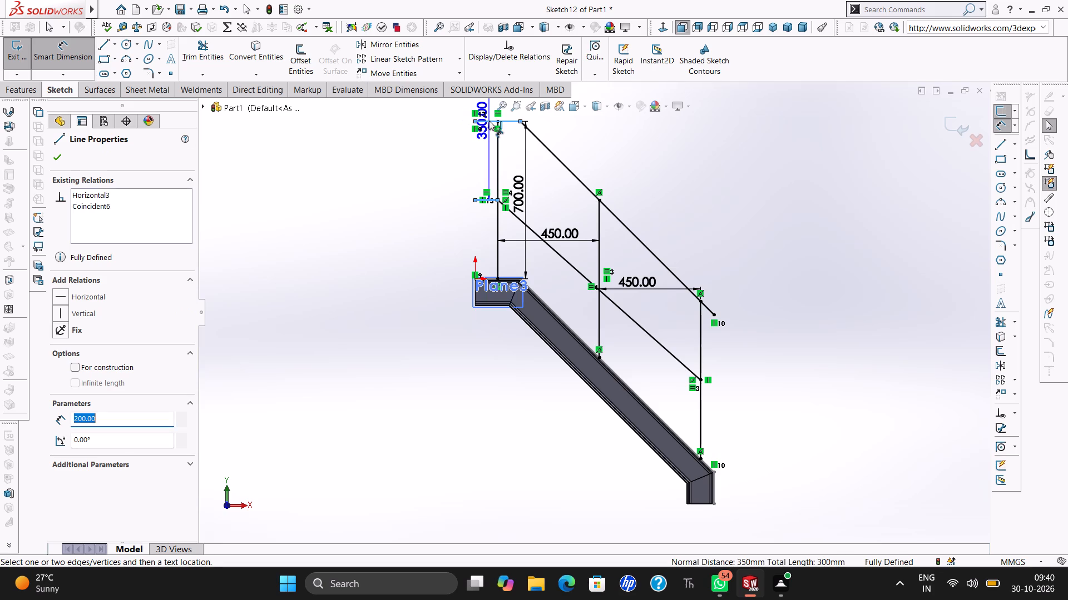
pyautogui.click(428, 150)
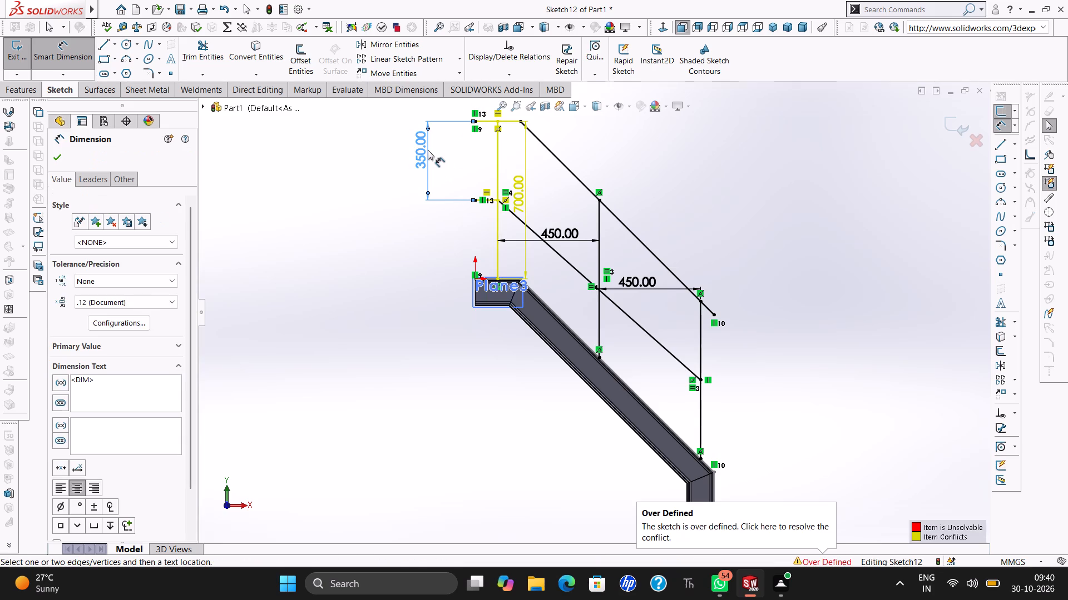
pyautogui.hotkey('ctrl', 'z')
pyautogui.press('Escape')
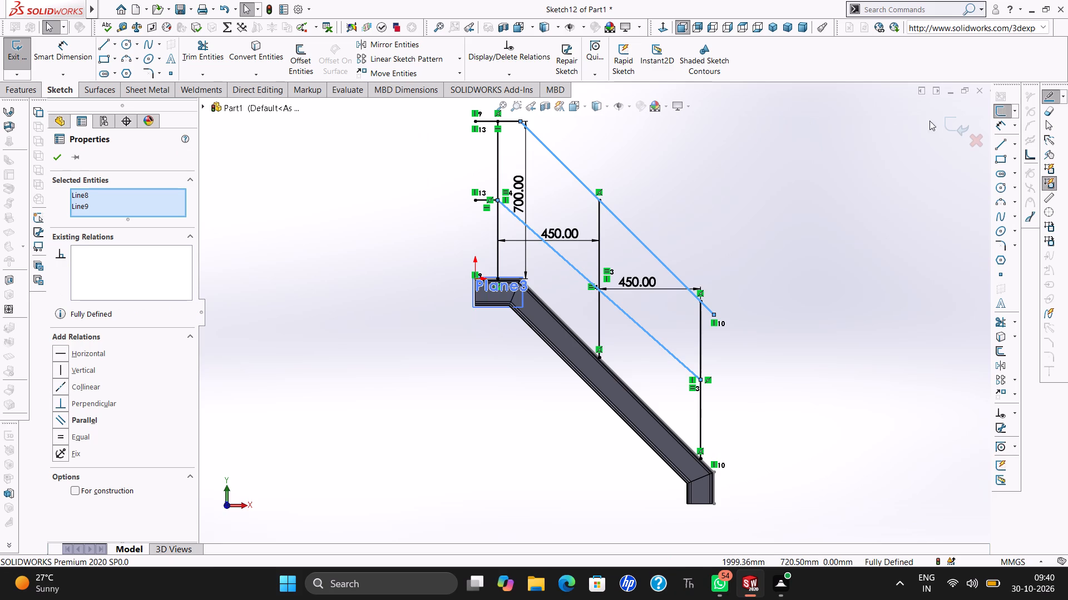
# Exit the railing sketch, keeping the mid-rail lines.
pyautogui.click(945, 127)
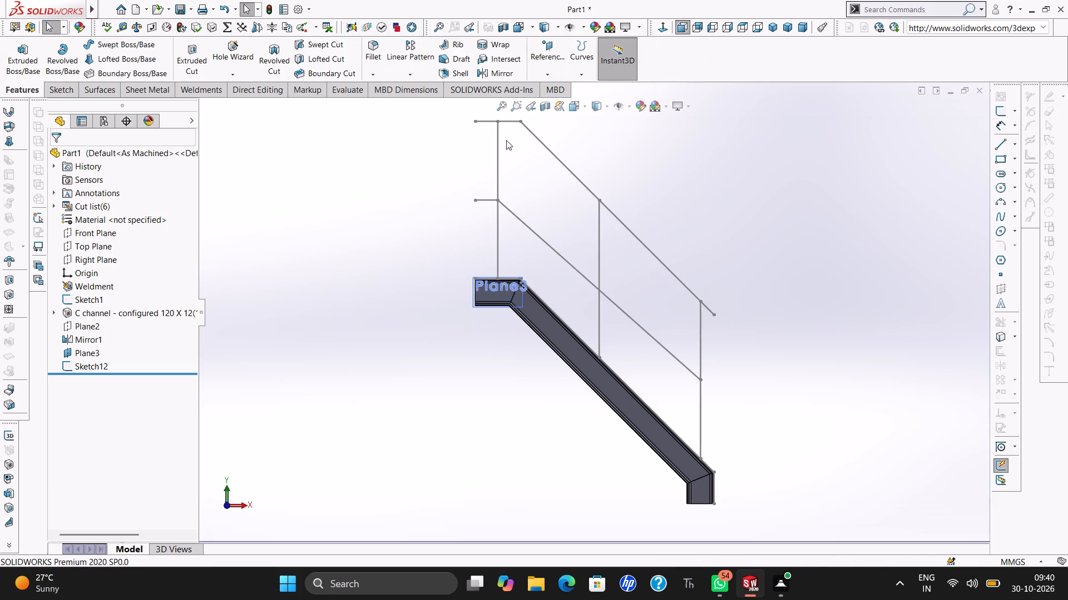
# Start a Structural Member with the iso configured pipe profile, size 33.7 x 4.0, using both mid-rail lines as the first group.
pyautogui.click(186, 91)
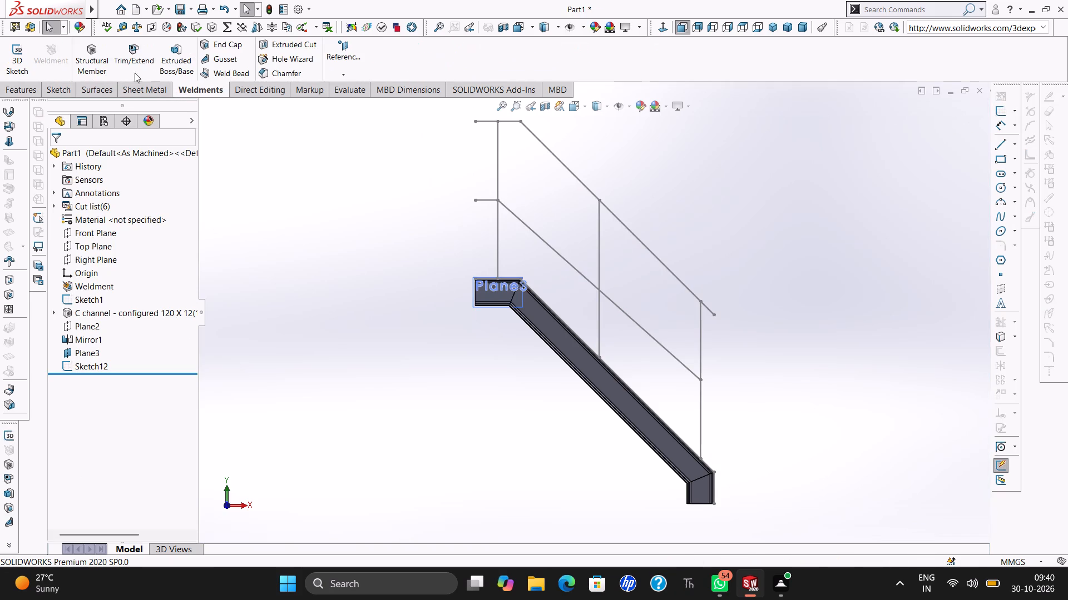
pyautogui.click(85, 58)
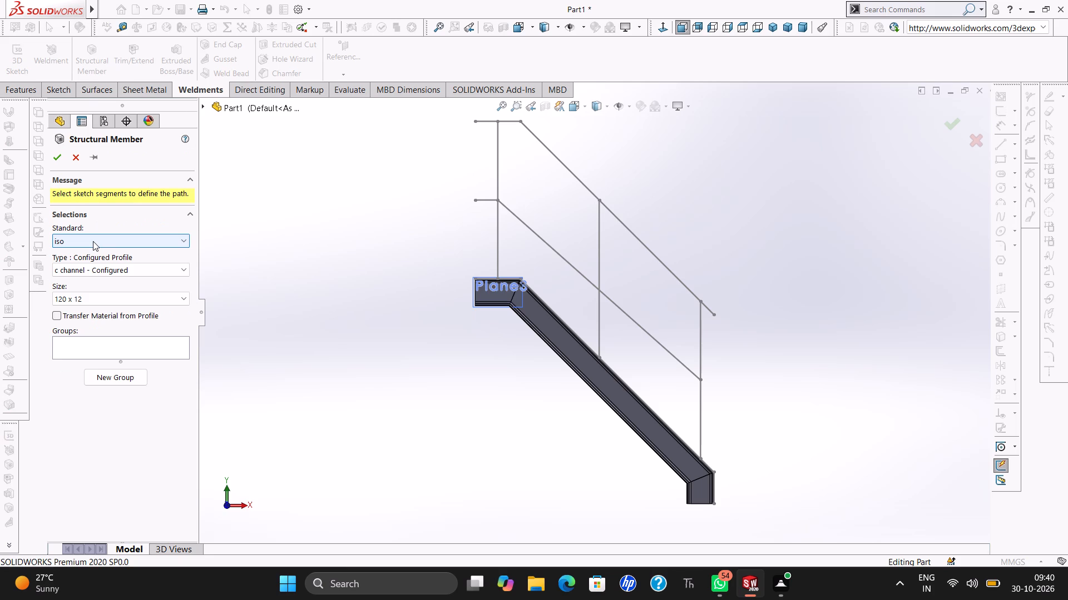
pyautogui.hotkey('ctrl', '7')
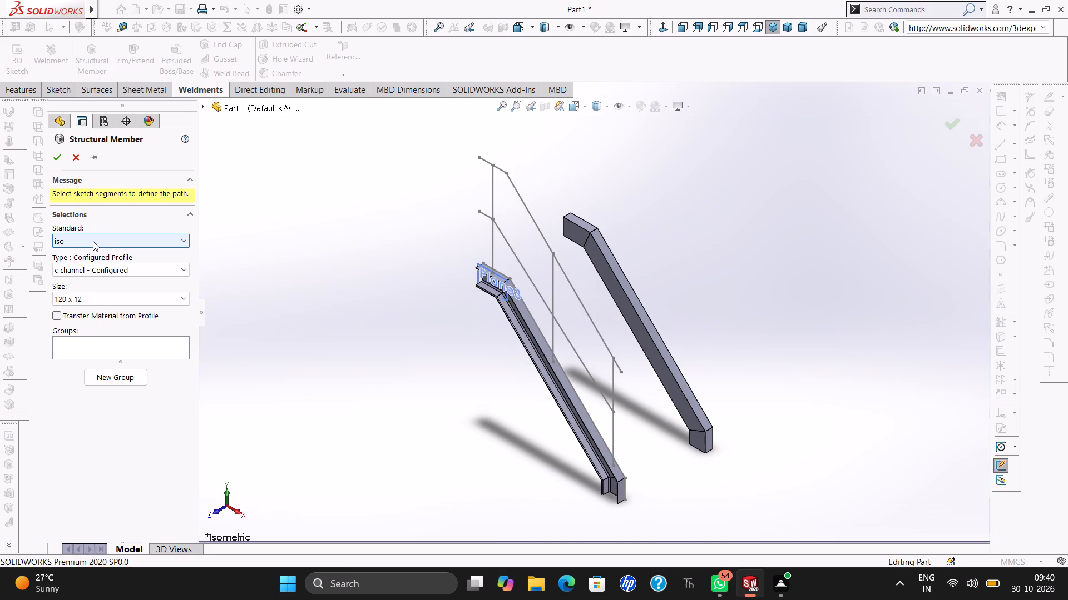
pyautogui.click(83, 272)
pyautogui.click(73, 301)
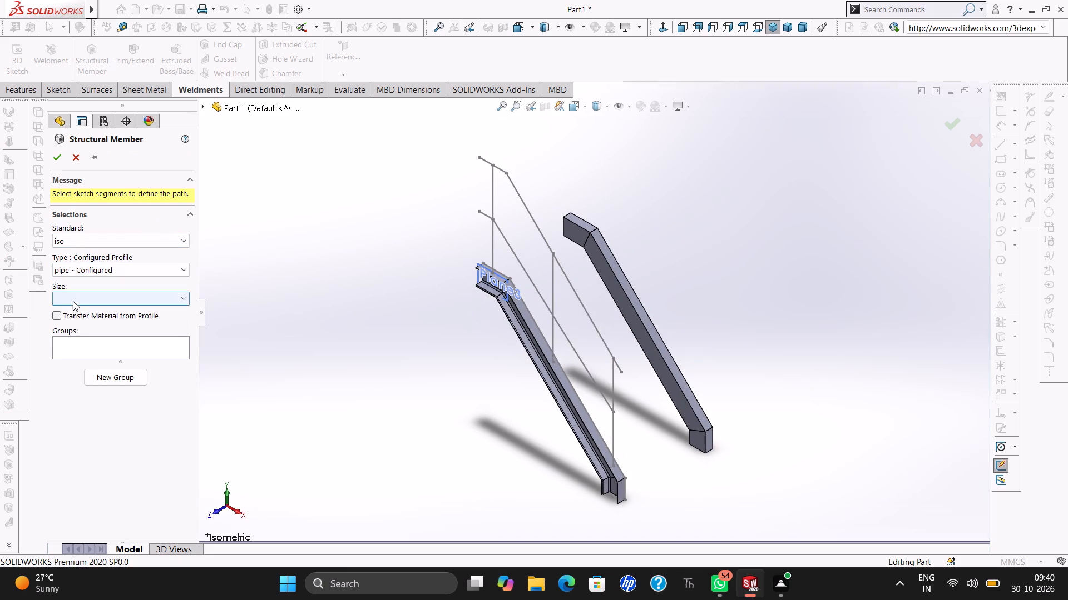
pyautogui.click(73, 300)
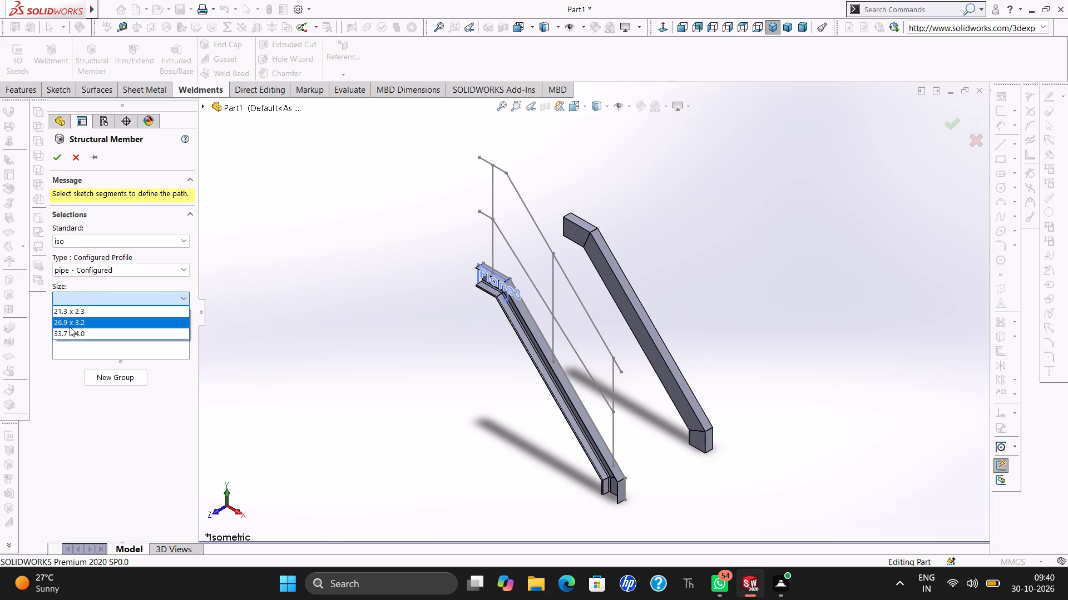
pyautogui.click(70, 331)
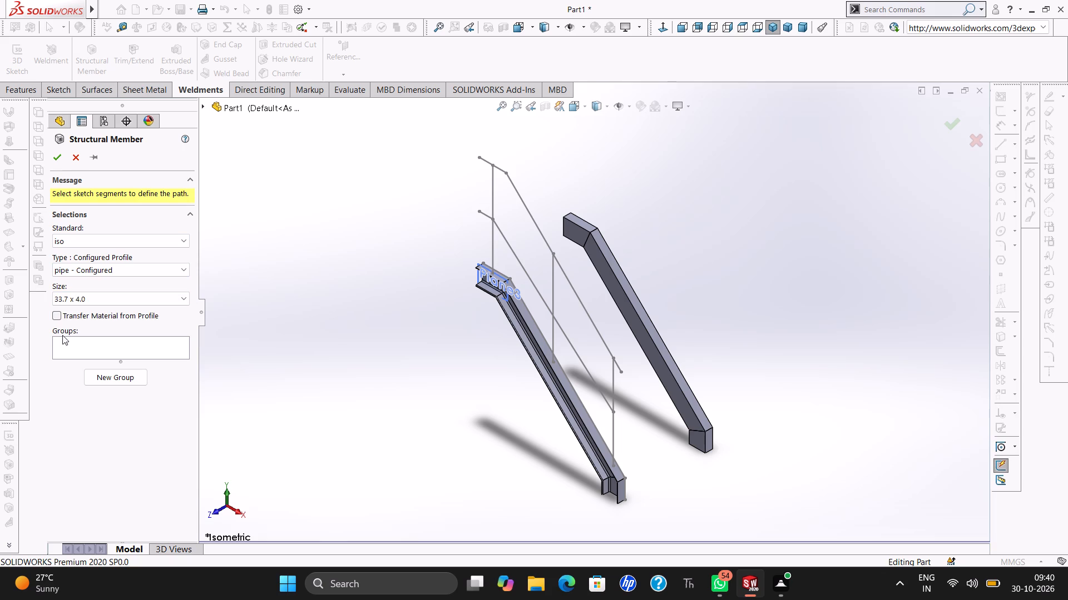
pyautogui.click(60, 344)
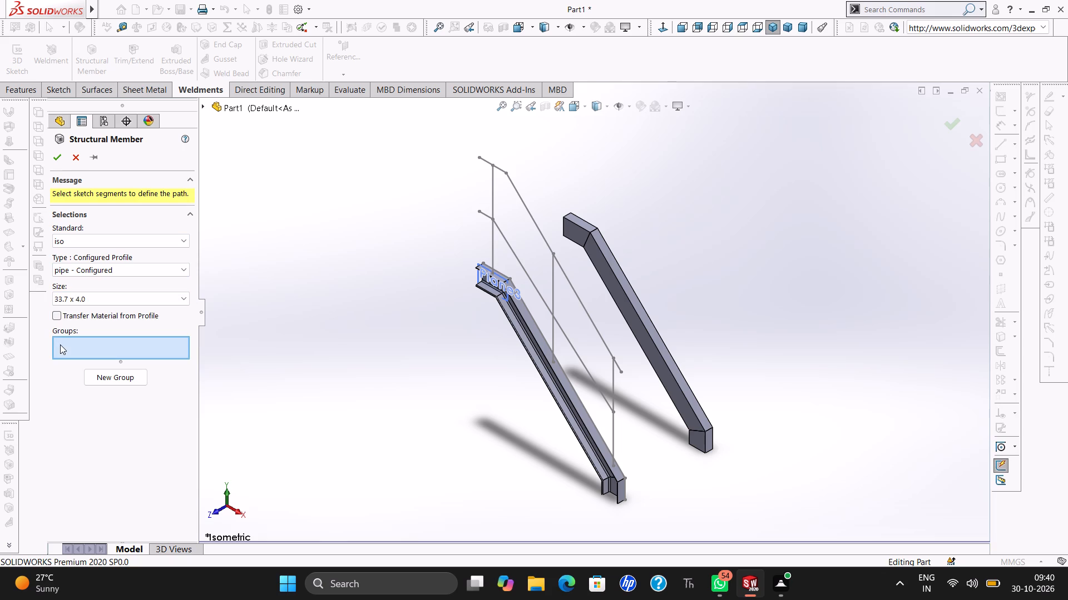
pyautogui.click(483, 214)
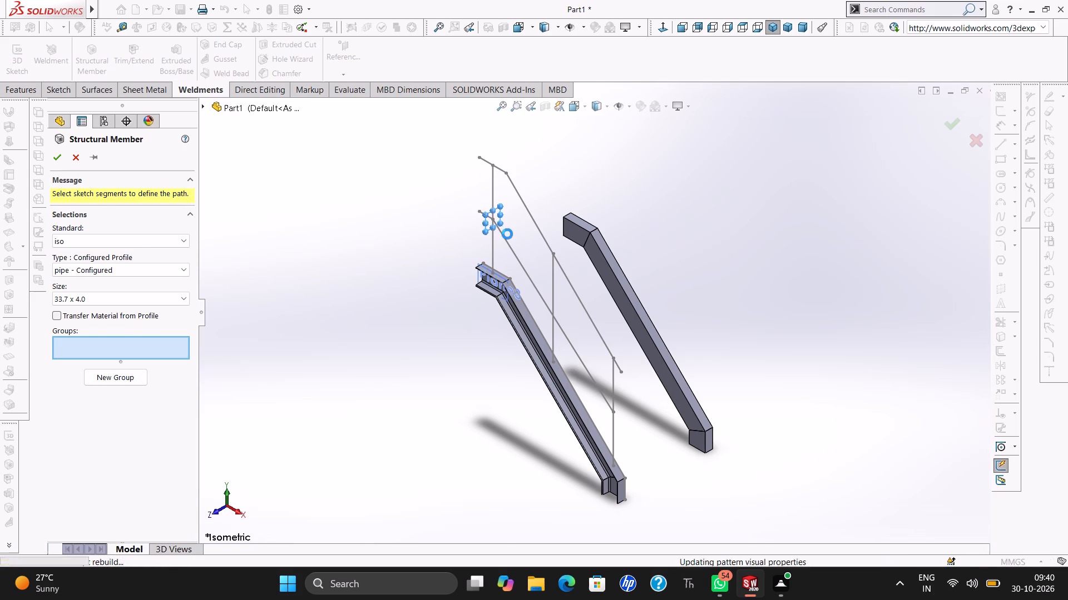
pyautogui.click(507, 246)
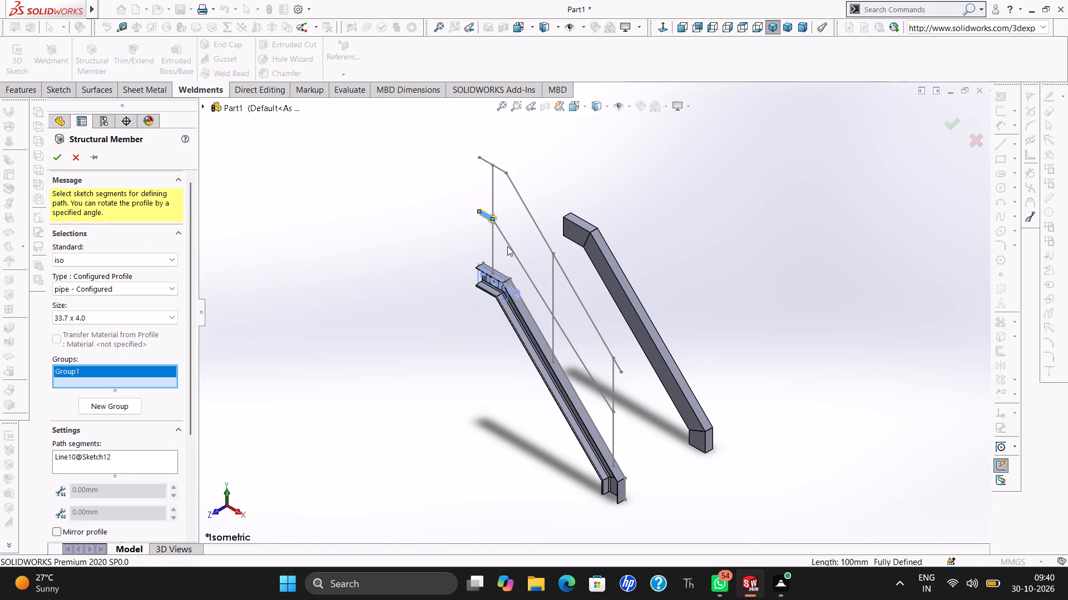
pyautogui.click(508, 246)
pyautogui.click(510, 244)
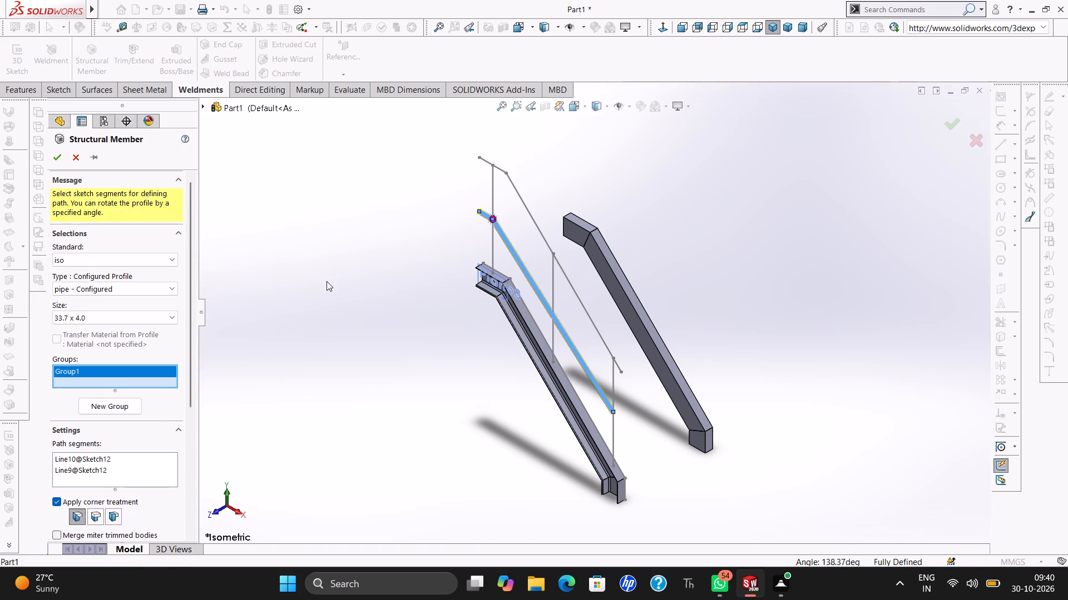
# Add a second pipe group made of the handrail's horizontal and sloped lines.
pyautogui.click(127, 406)
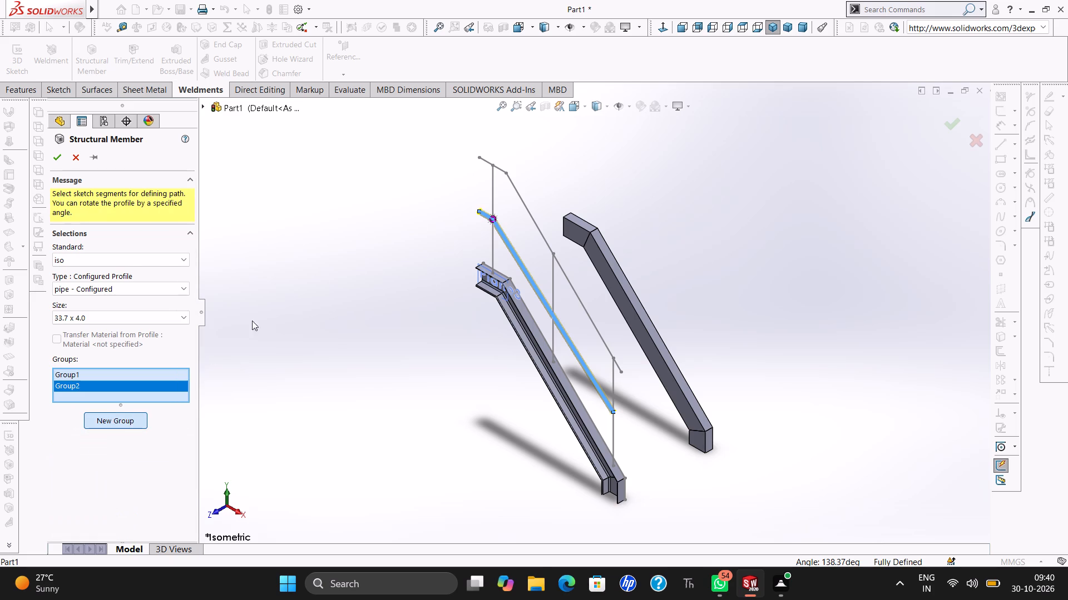
pyautogui.click(498, 169)
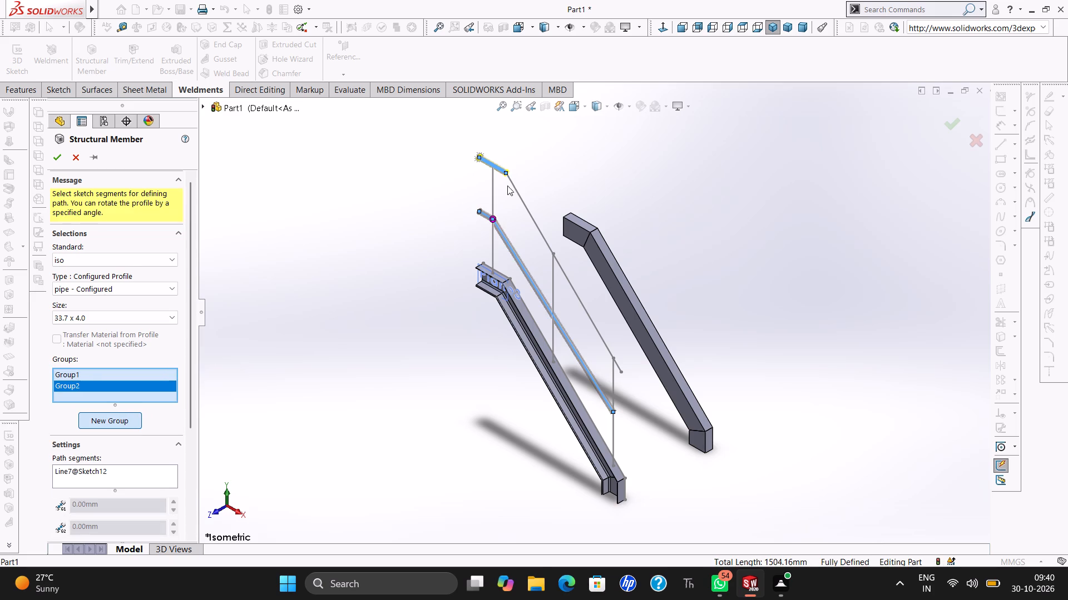
pyautogui.click(518, 194)
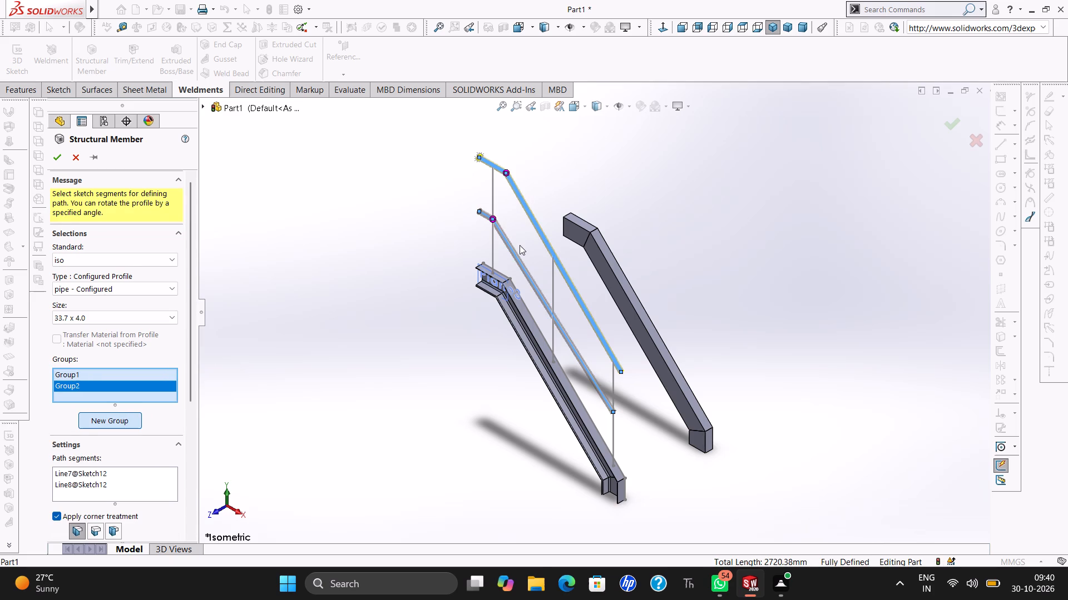
# Add the three vertical post lines as a third group and create the pipe railing members.
pyautogui.click(114, 422)
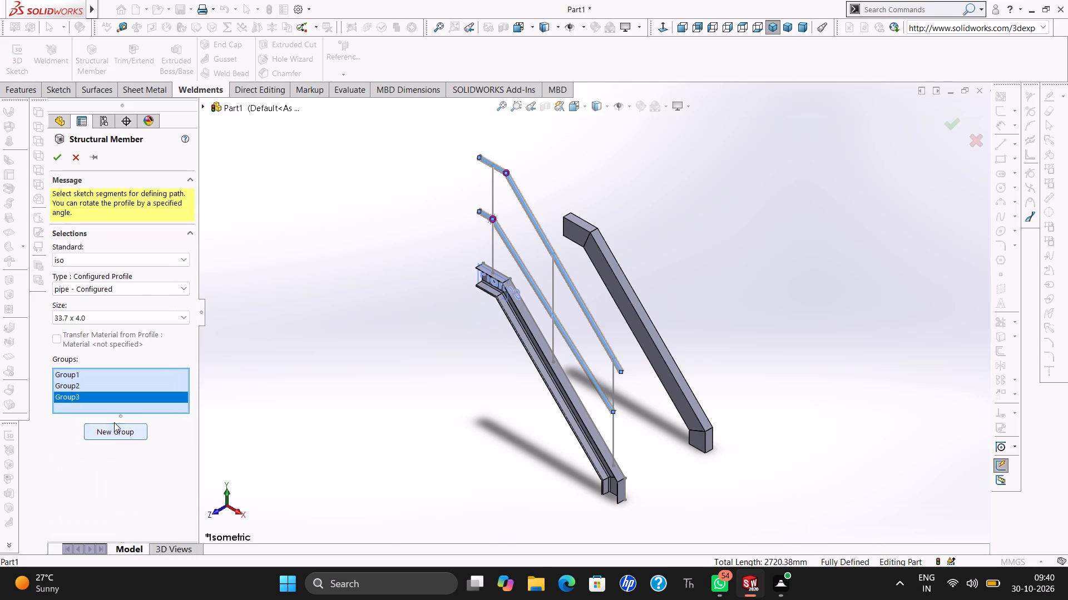
pyautogui.click(494, 202)
pyautogui.click(555, 274)
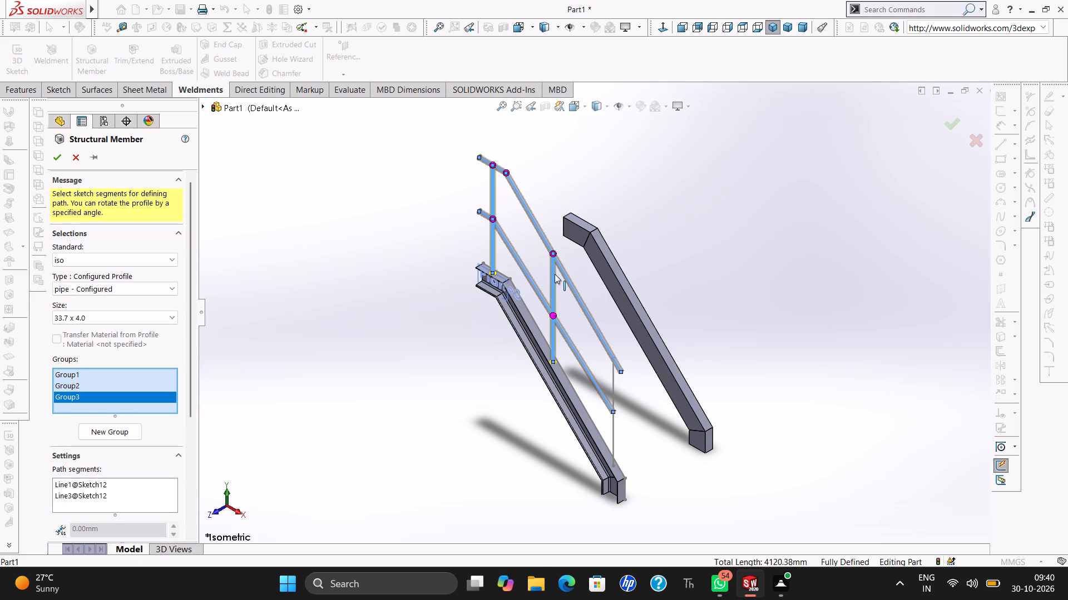
pyautogui.click(612, 383)
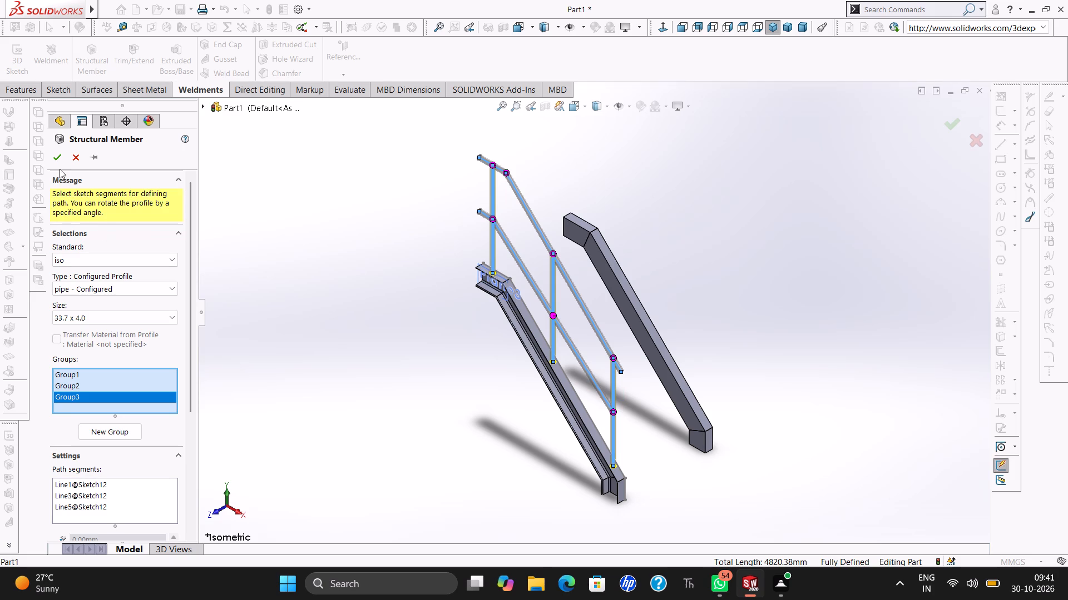
pyautogui.click(53, 156)
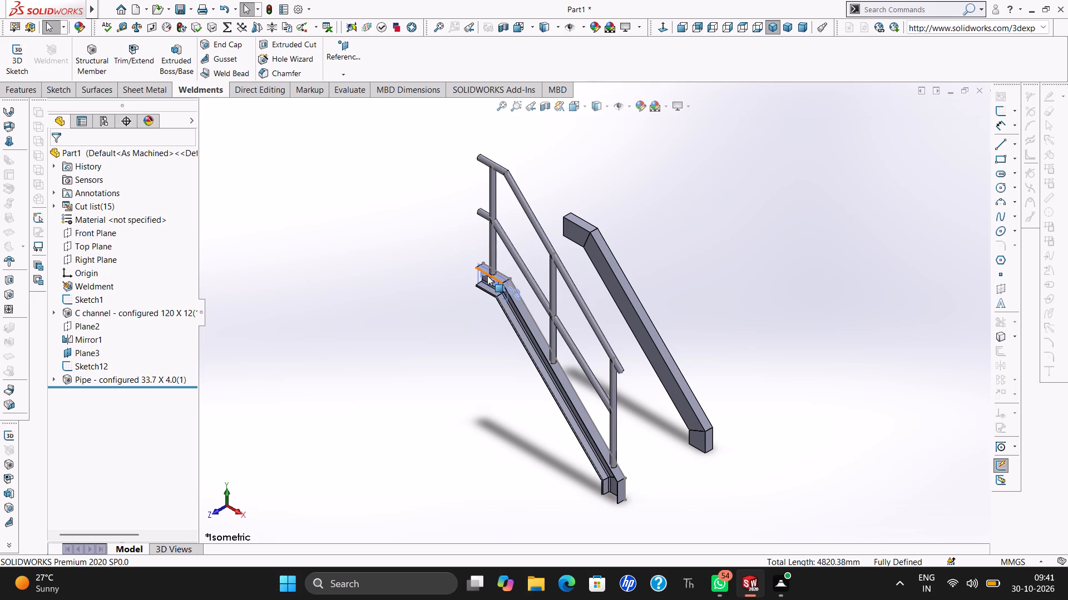
# Hide Plane3, the reference plane shown at the stringer's upper end.
pyautogui.keyDown('ctrl'); pyautogui.scroll(3, 485, 291); pyautogui.keyUp('ctrl')
pyautogui.keyDown('ctrl'); pyautogui.scroll(-3, 485, 291); pyautogui.keyUp('ctrl')
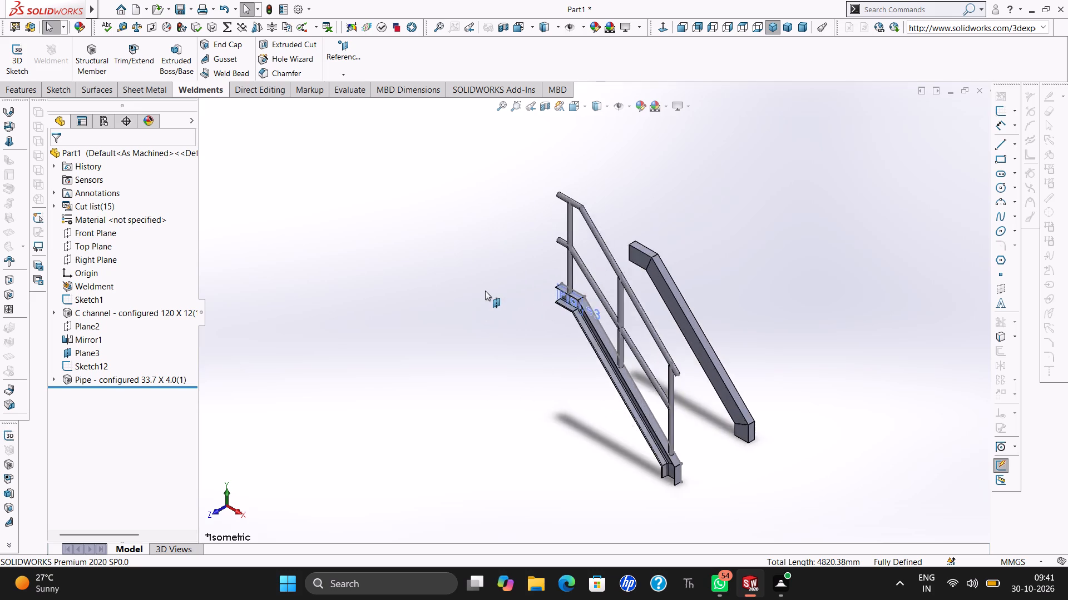
pyautogui.keyDown('ctrl'); pyautogui.scroll(-2, 485, 291); pyautogui.keyUp('ctrl')
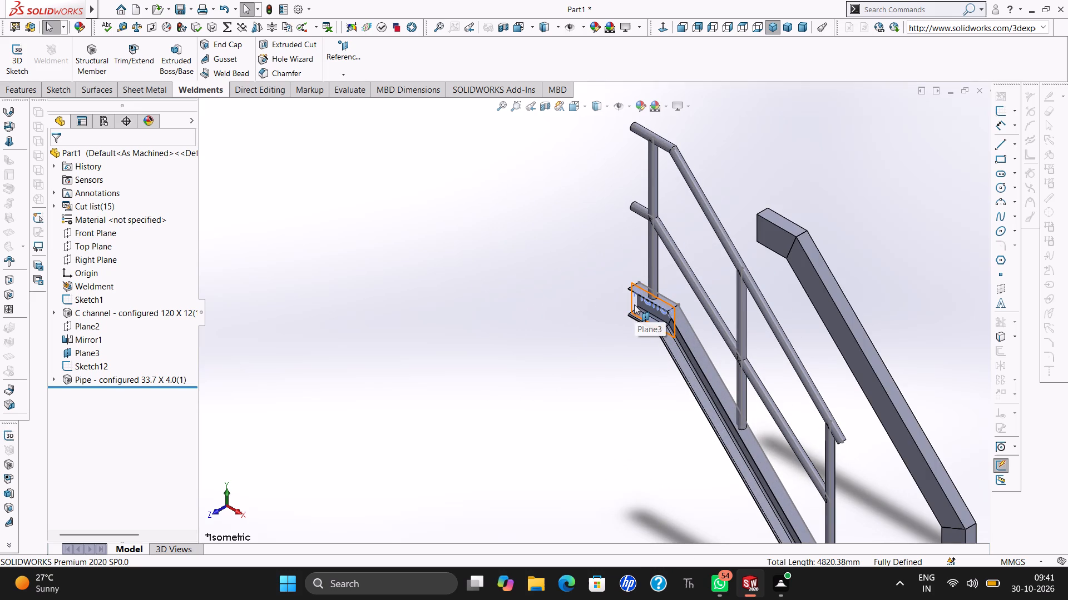
pyautogui.rightClick(634, 304)
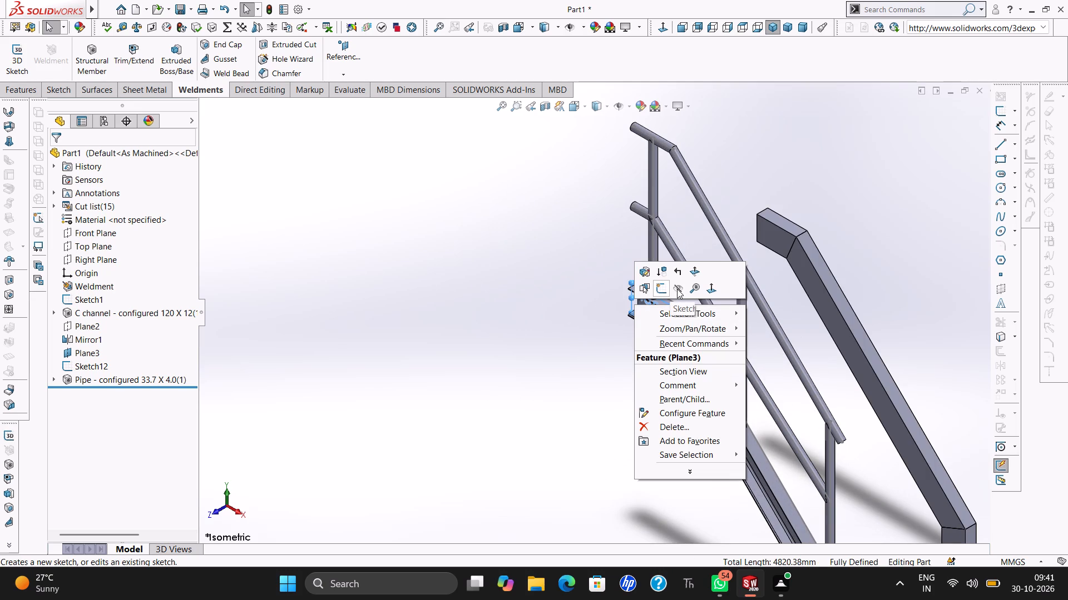
pyautogui.click(677, 289)
pyautogui.press('Escape')
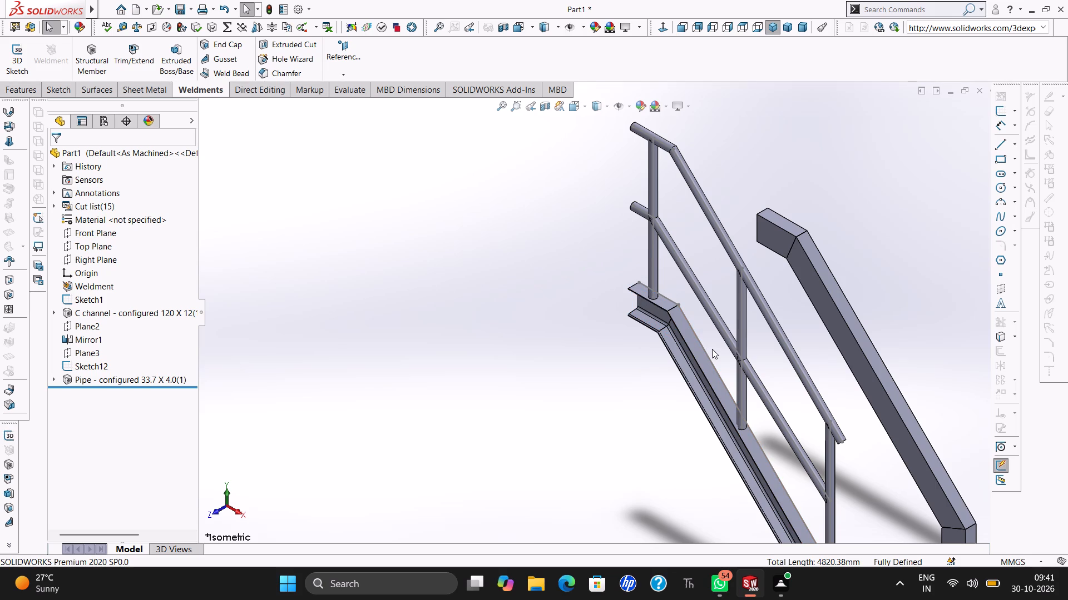
# Examine how the lowest railing post's pipe end meets the sloped C channel stringer from several angles.
pyautogui.keyDown('ctrl'); pyautogui.scroll(3, 712, 349); pyautogui.keyUp('ctrl')
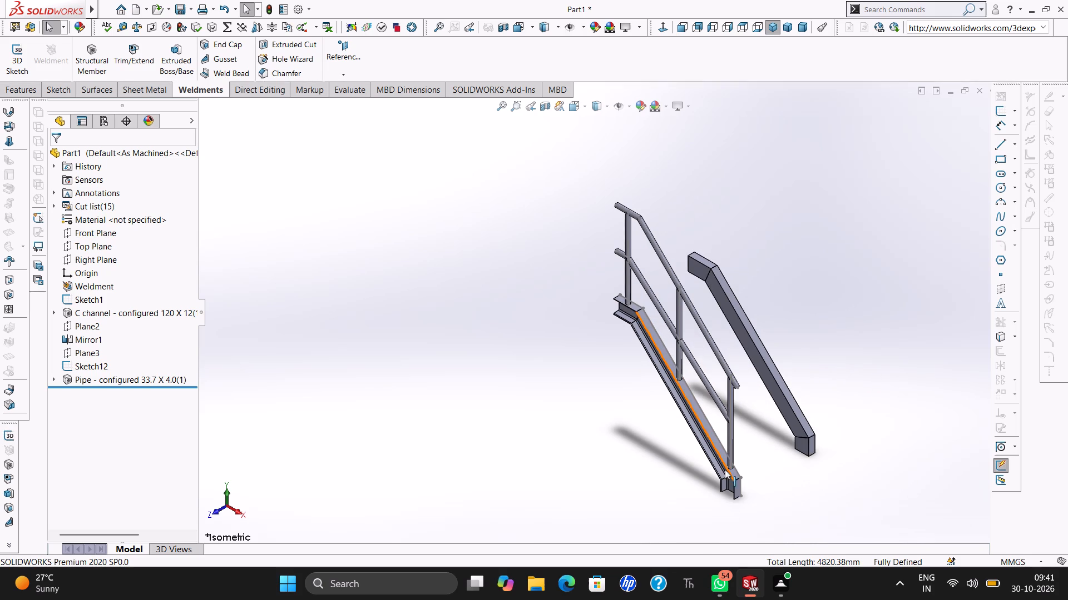
pyautogui.keyDown('ctrl'); pyautogui.scroll(-7, 730, 472); pyautogui.keyUp('ctrl')
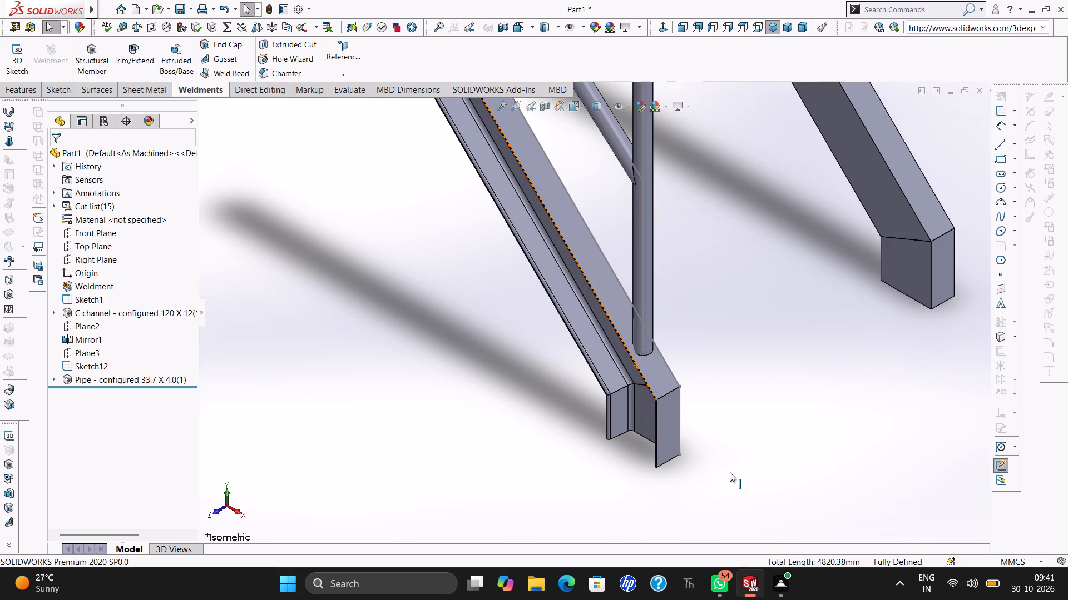
pyautogui.press('Left')
pyautogui.press('Left')
pyautogui.press('Left')
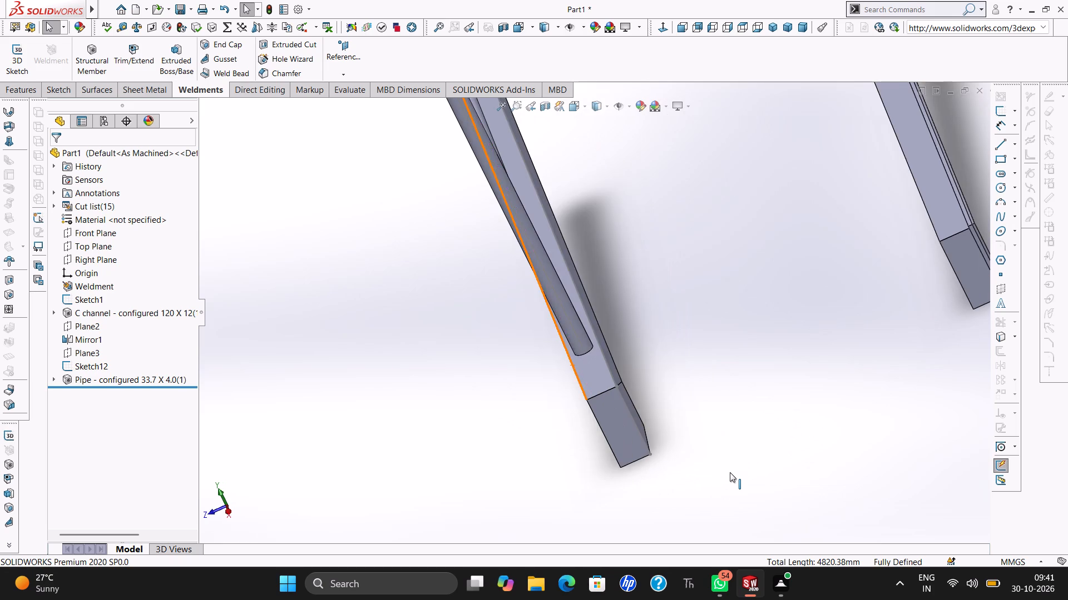
pyautogui.press('Left')
pyautogui.press('Left')
pyautogui.press('Up')
pyautogui.press('Up')
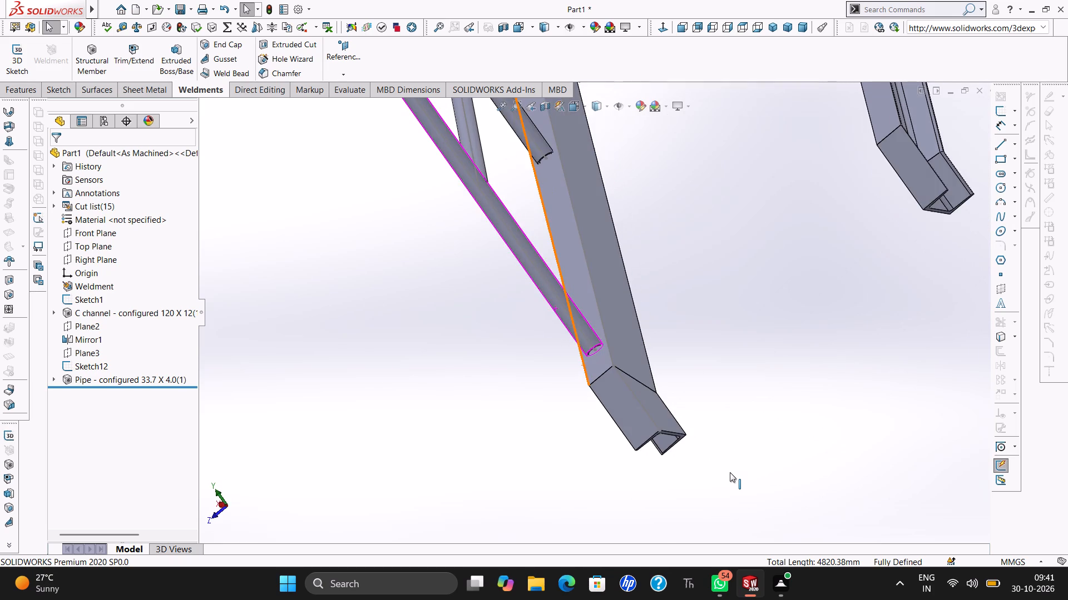
pyautogui.press('Up')
pyautogui.press('Down')
pyautogui.press('Down')
pyautogui.press('Down')
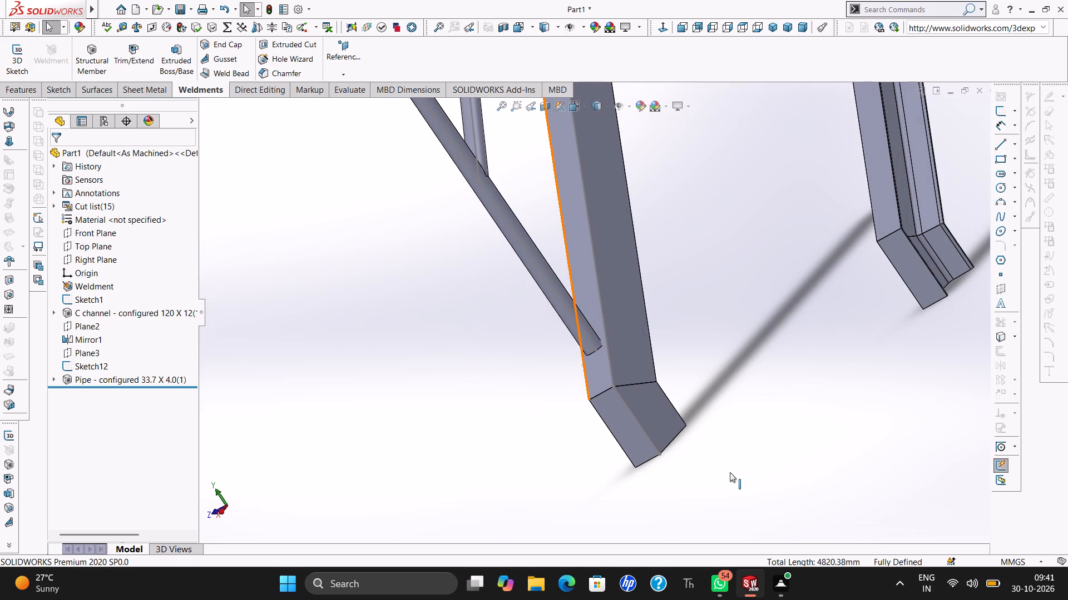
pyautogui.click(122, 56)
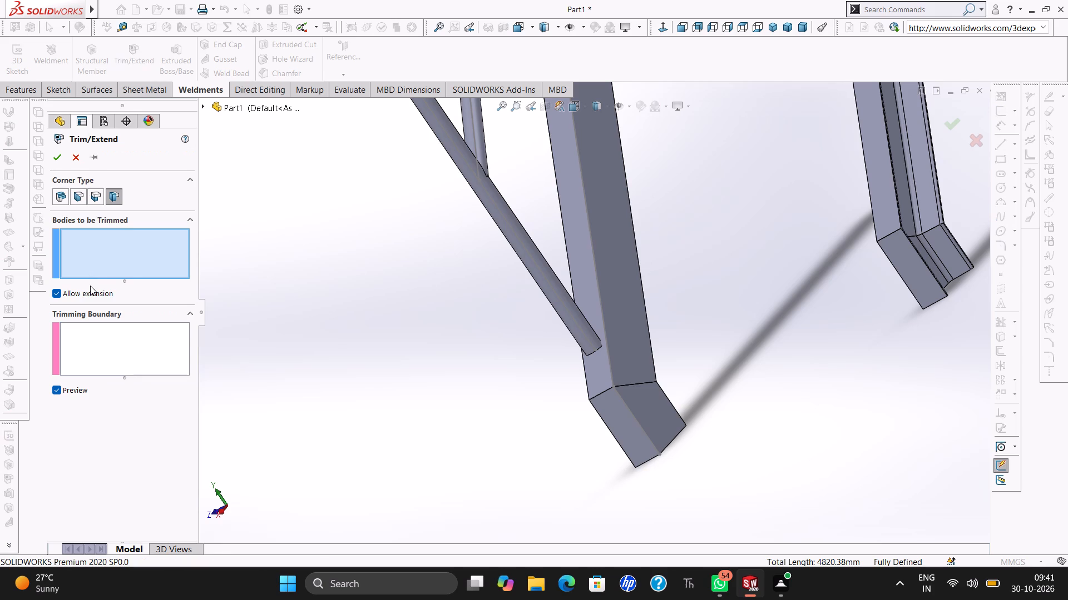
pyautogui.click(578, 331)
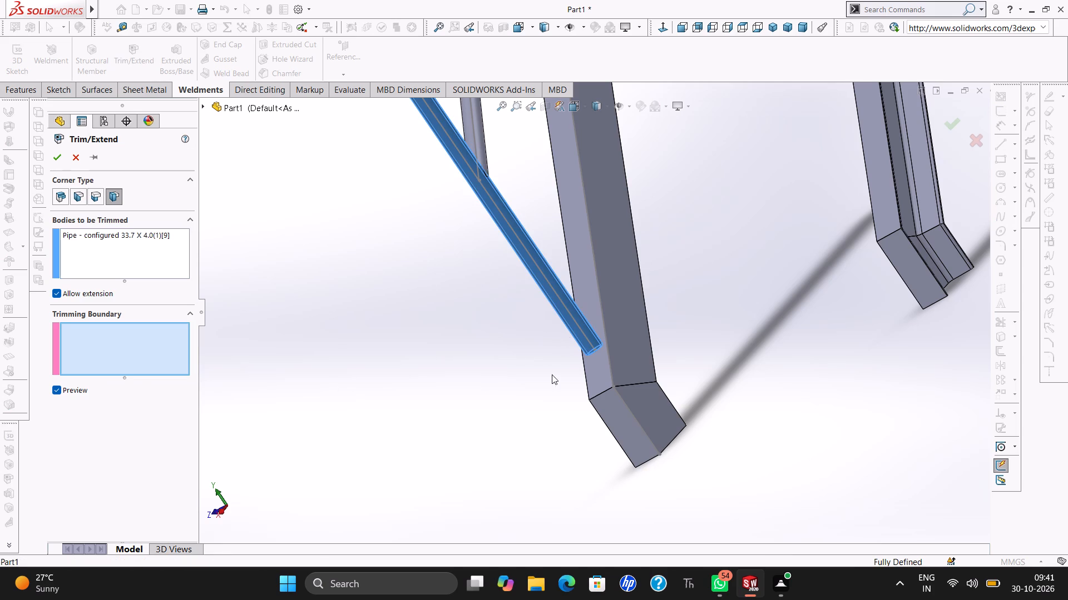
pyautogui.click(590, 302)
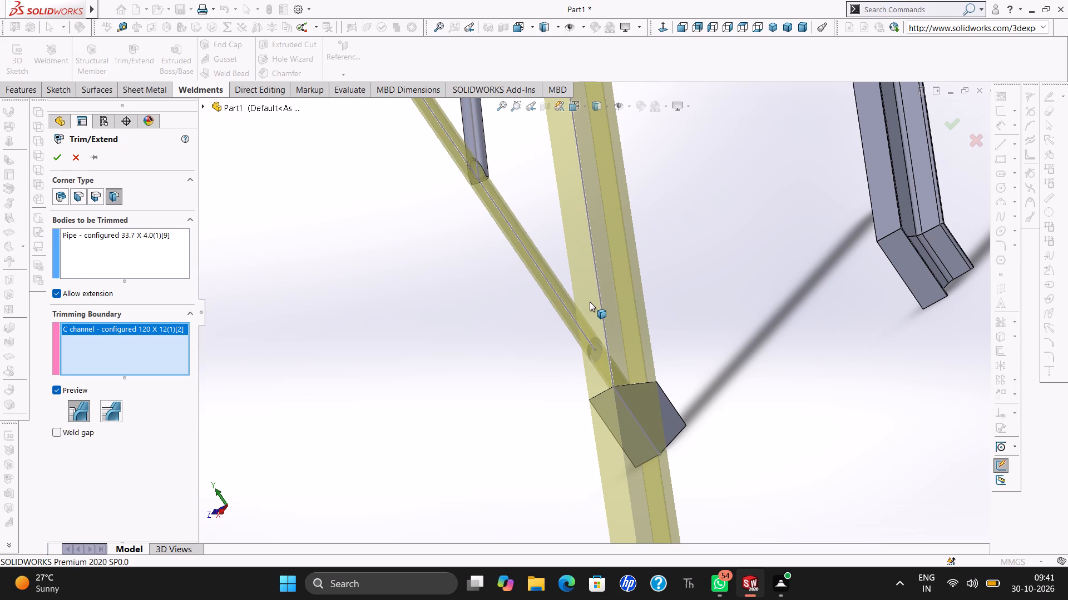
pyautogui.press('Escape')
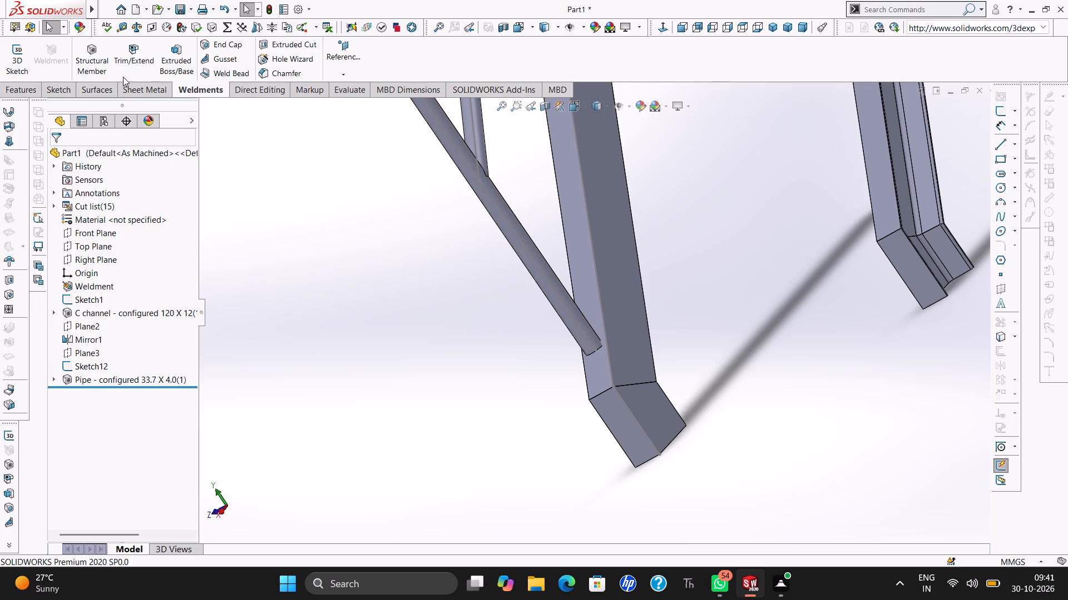
# Start a Trim/Extend operation for the lowest railing post's end at the stringer.
pyautogui.click(127, 67)
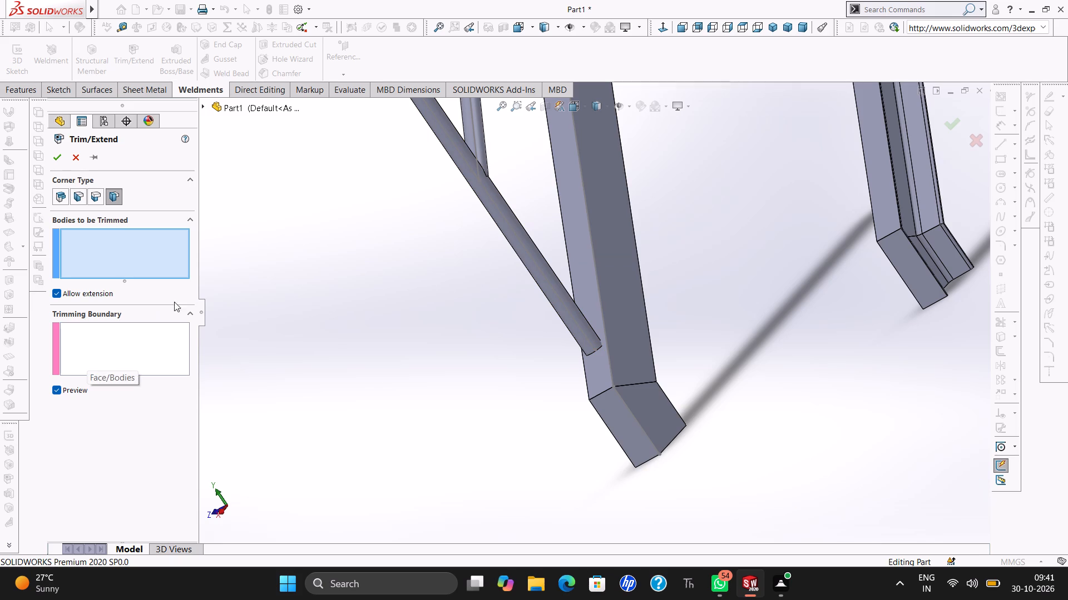
pyautogui.click(191, 315)
pyautogui.click(191, 315)
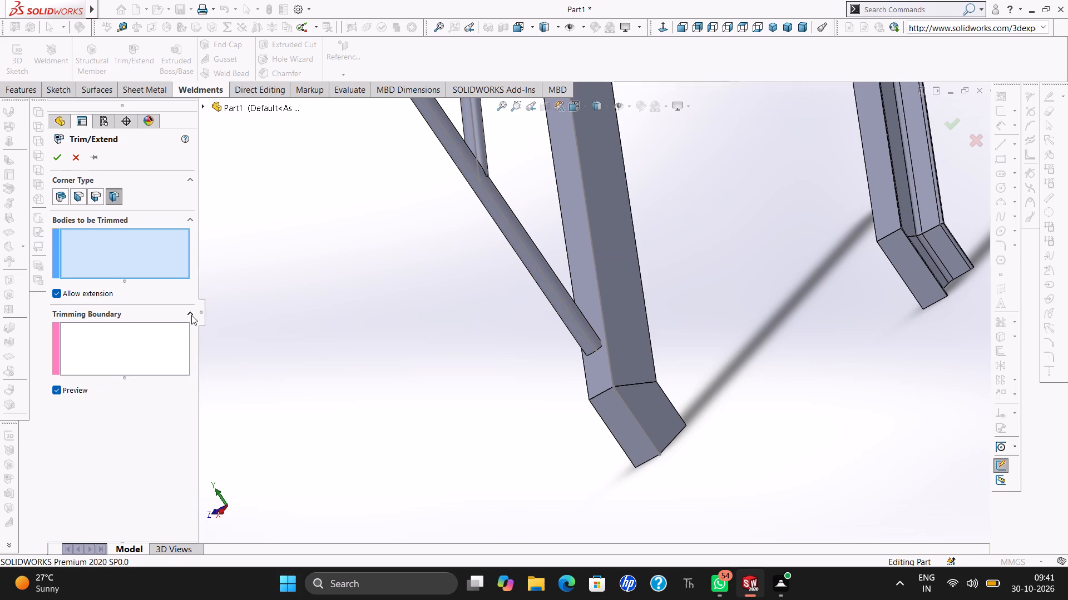
pyautogui.click(187, 222)
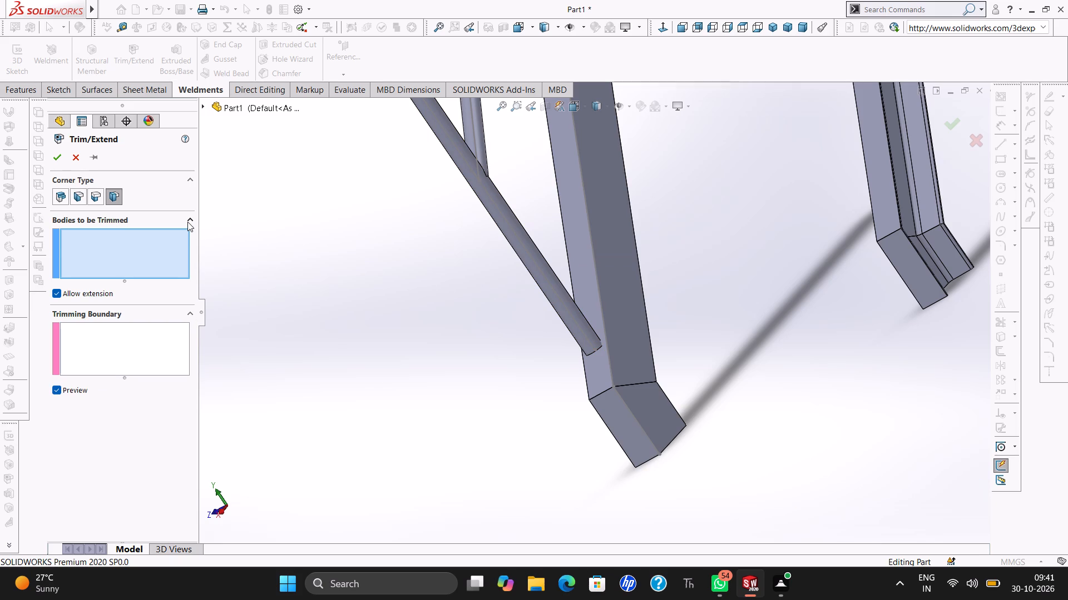
pyautogui.click(187, 222)
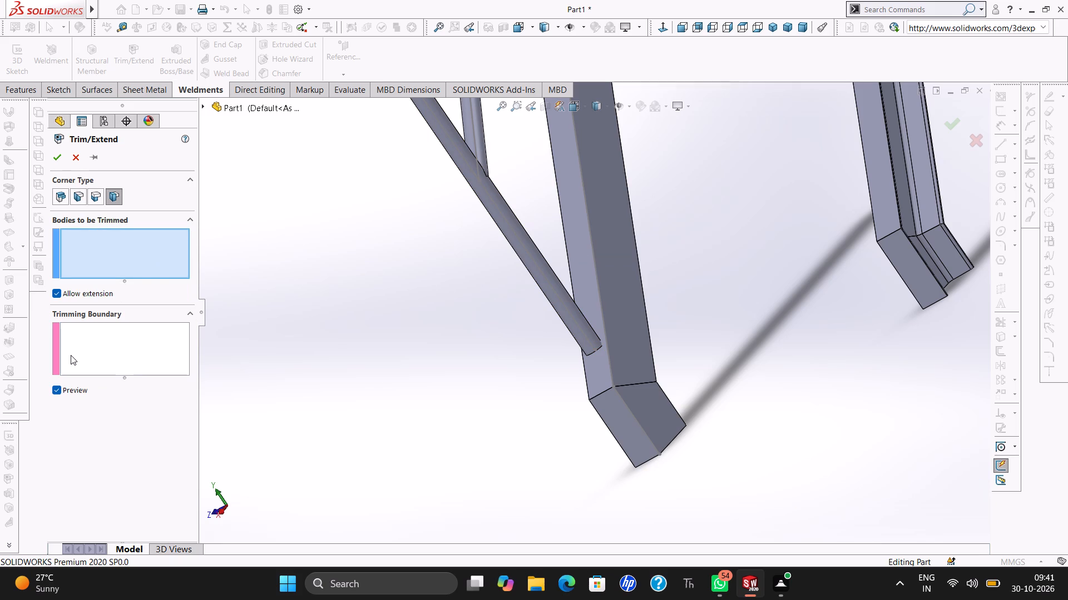
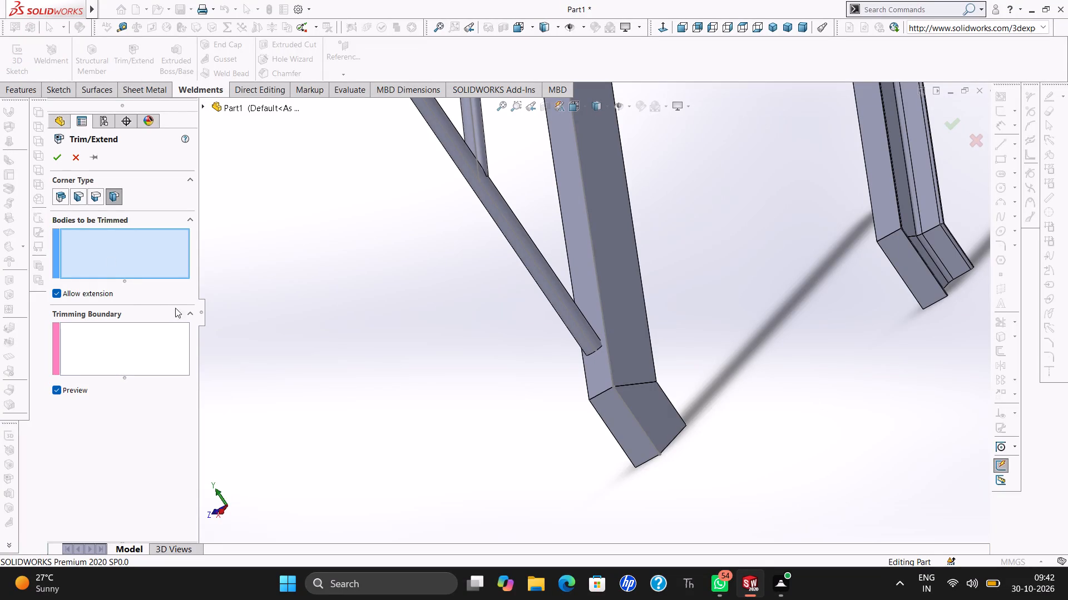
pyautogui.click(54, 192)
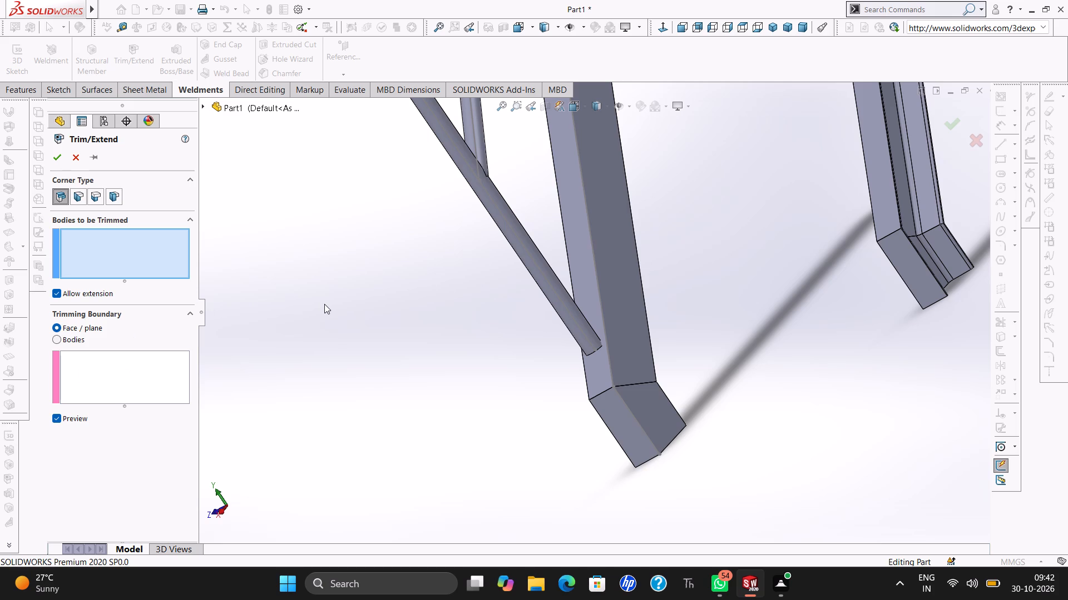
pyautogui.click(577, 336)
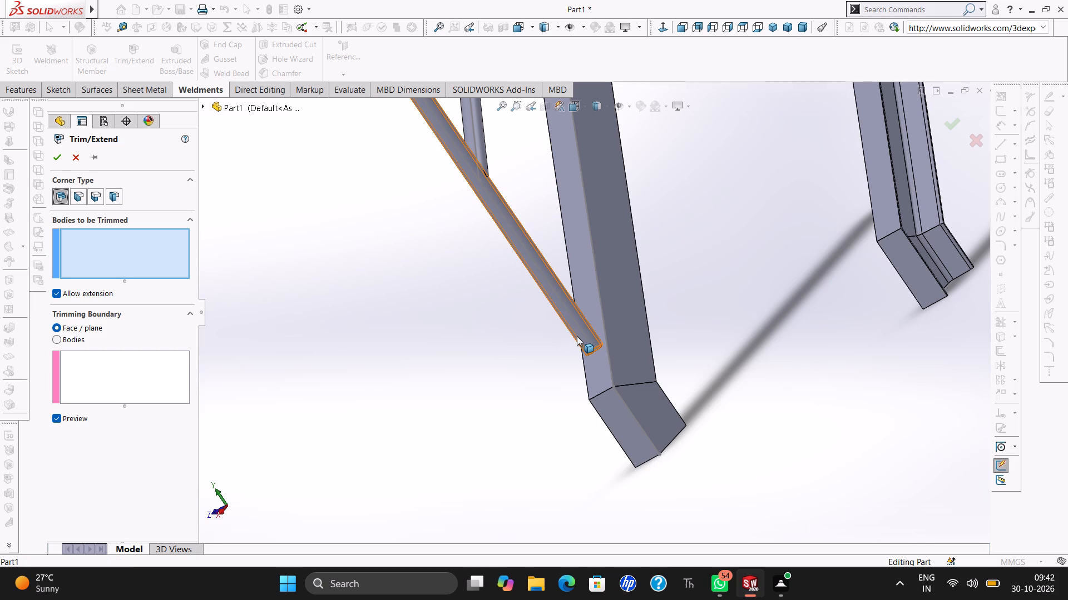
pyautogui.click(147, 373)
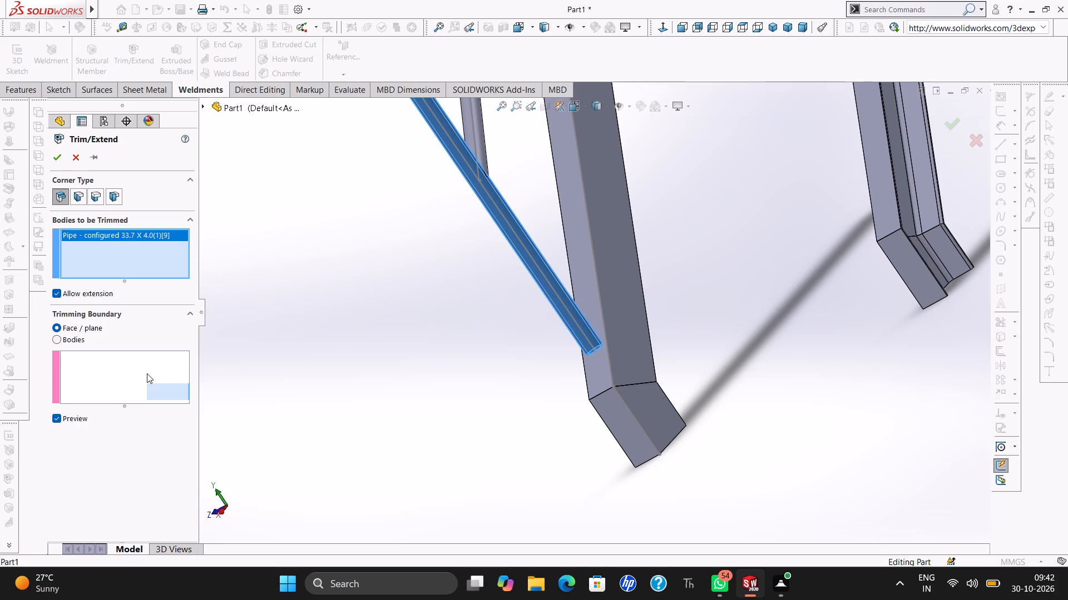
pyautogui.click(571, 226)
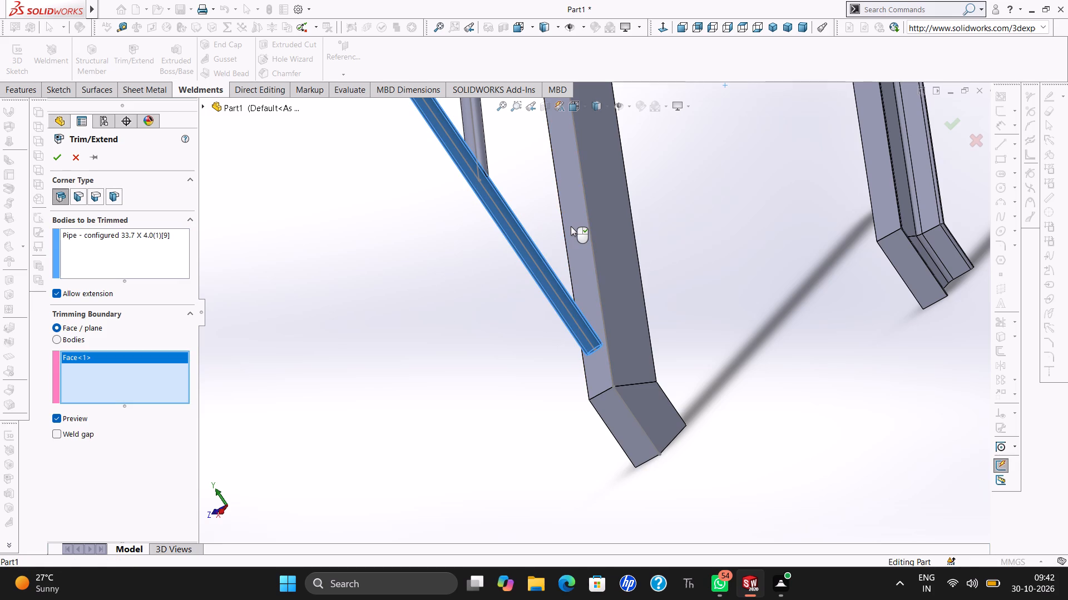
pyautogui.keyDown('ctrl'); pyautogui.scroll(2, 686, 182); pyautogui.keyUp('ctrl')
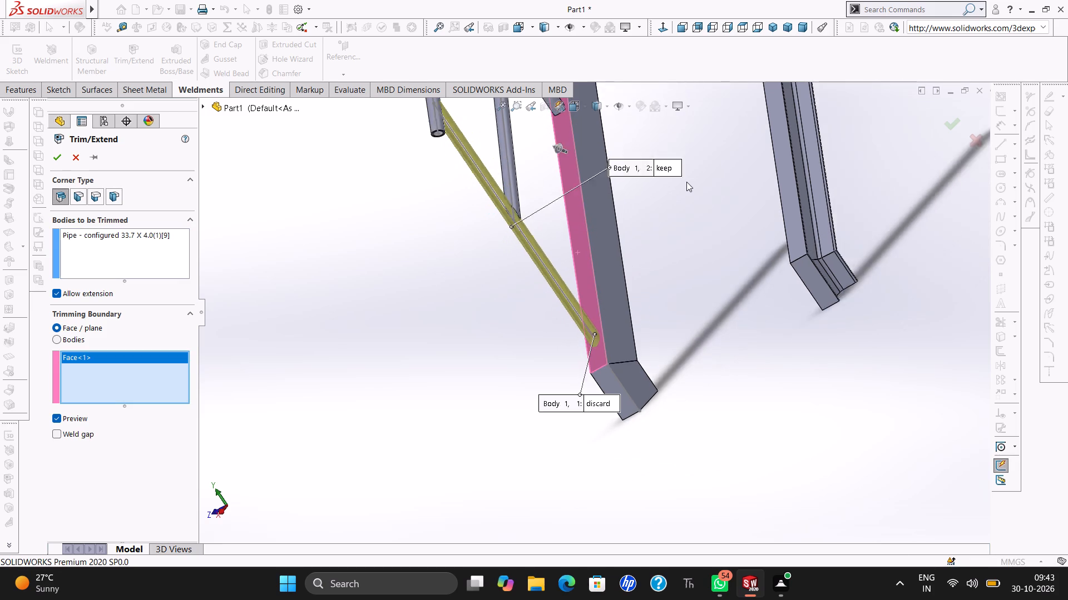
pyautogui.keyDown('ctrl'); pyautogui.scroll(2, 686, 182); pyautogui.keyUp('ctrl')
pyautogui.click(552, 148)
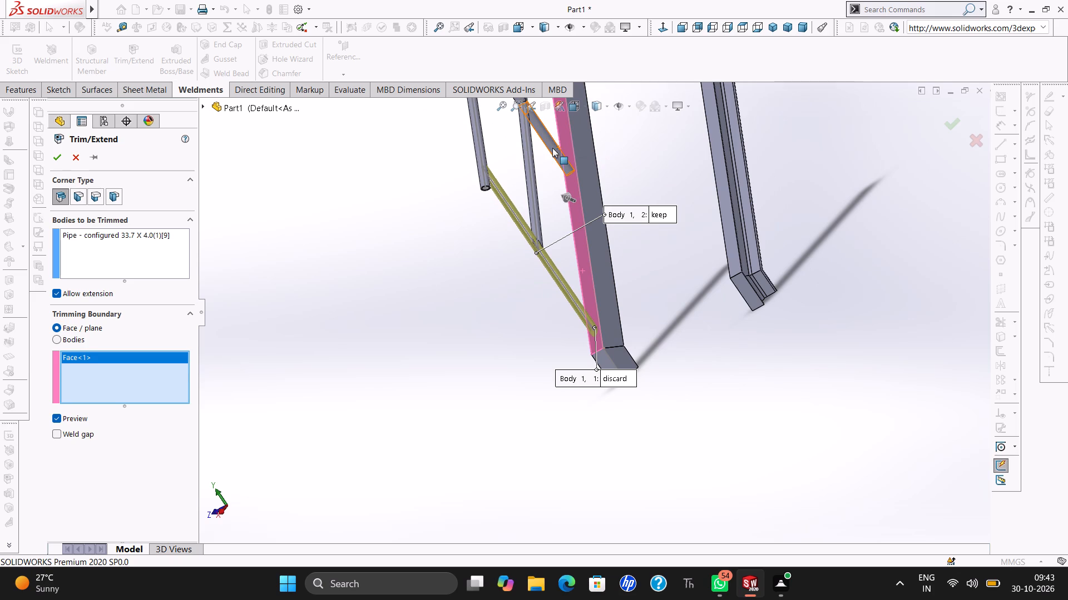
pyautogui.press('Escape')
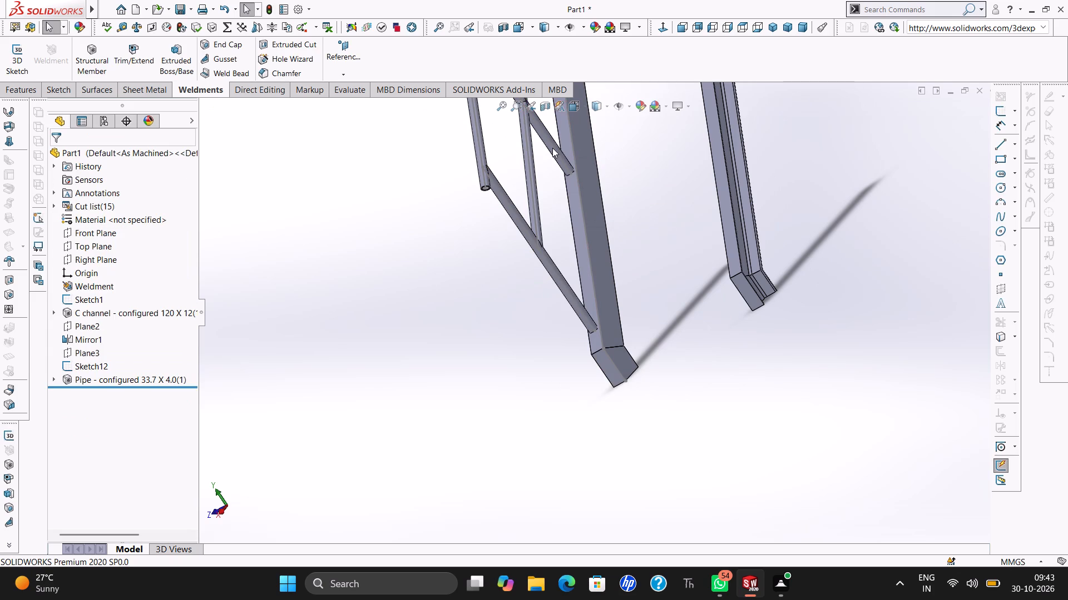
# End-trim the lowest vertical railing post to the sloped C channel stringer's top flange face, keeping the upper portion.
pyautogui.click(139, 66)
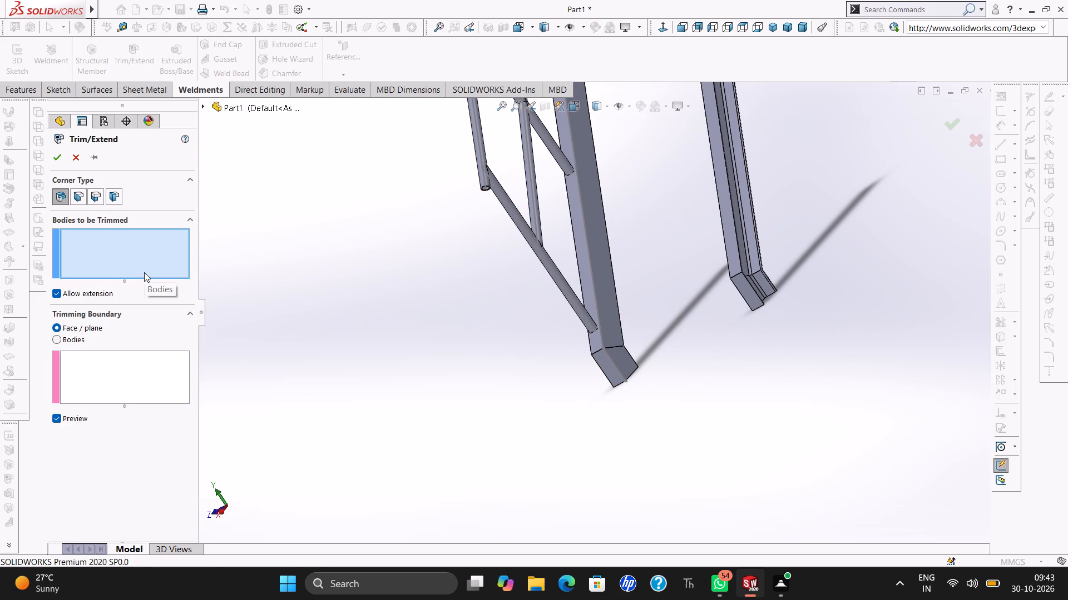
pyautogui.click(551, 266)
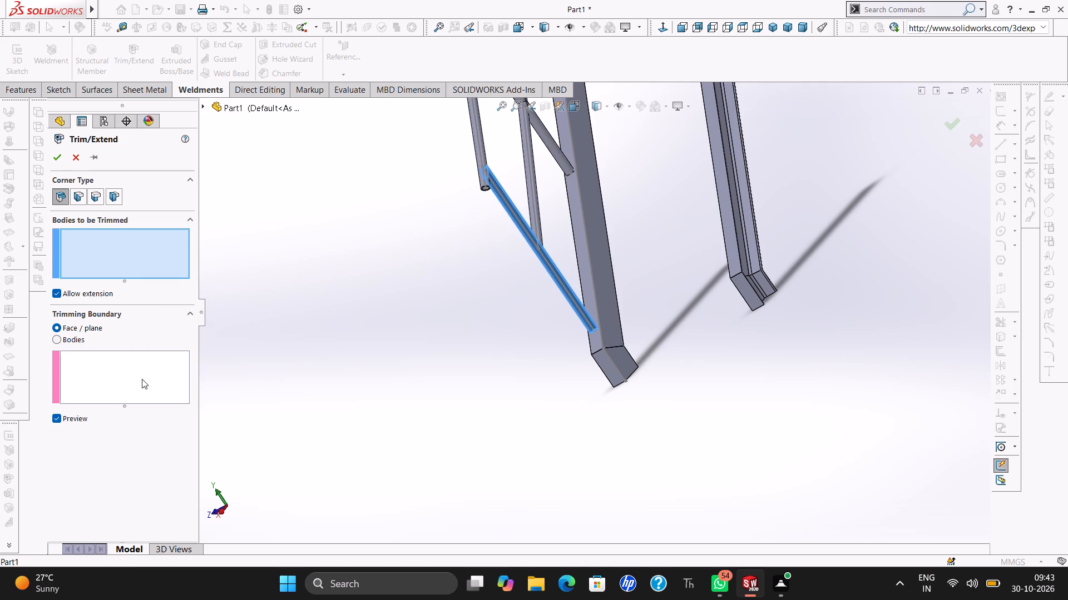
pyautogui.click(142, 379)
pyautogui.click(581, 256)
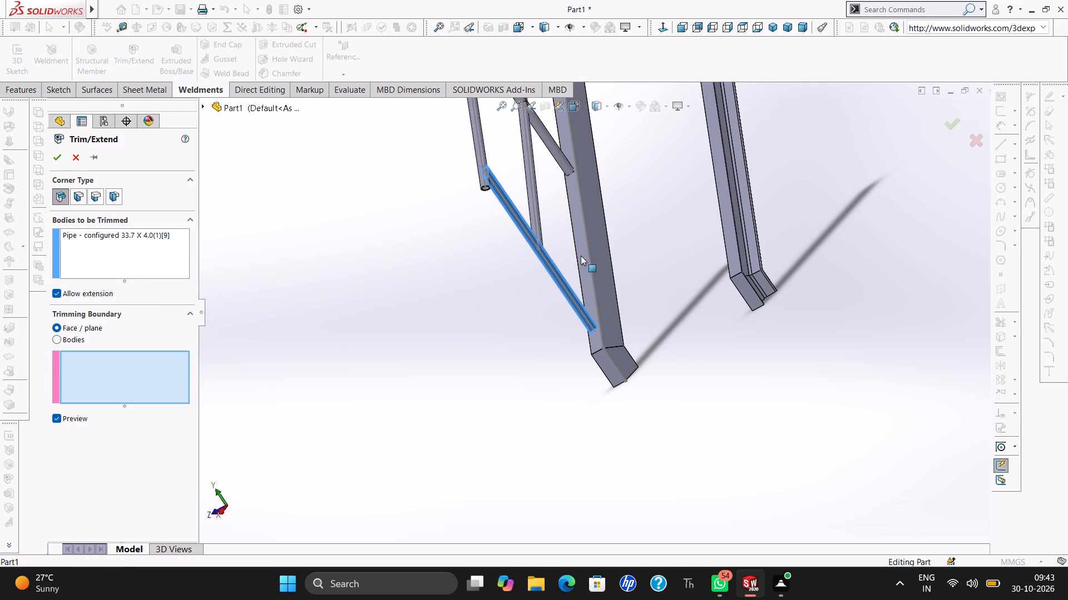
pyautogui.click(58, 154)
pyautogui.press('Escape')
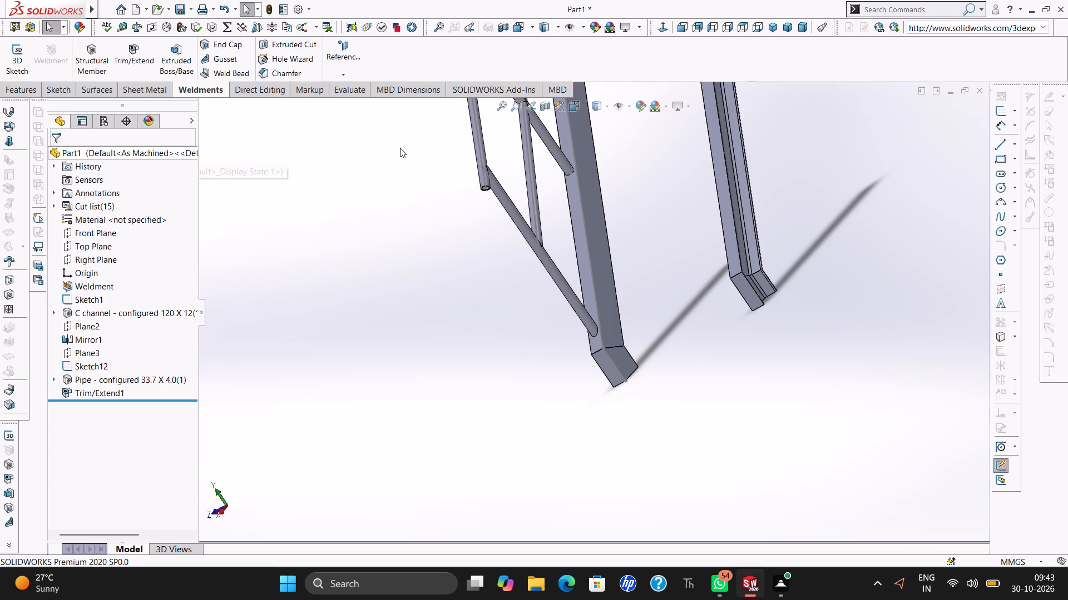
# End-trim the middle vertical railing post to the same sloped flange face of the C channel stringer, keeping the upper portion.
pyautogui.keyDown('ctrl'); pyautogui.scroll(-2, 592, 142); pyautogui.keyUp('ctrl')
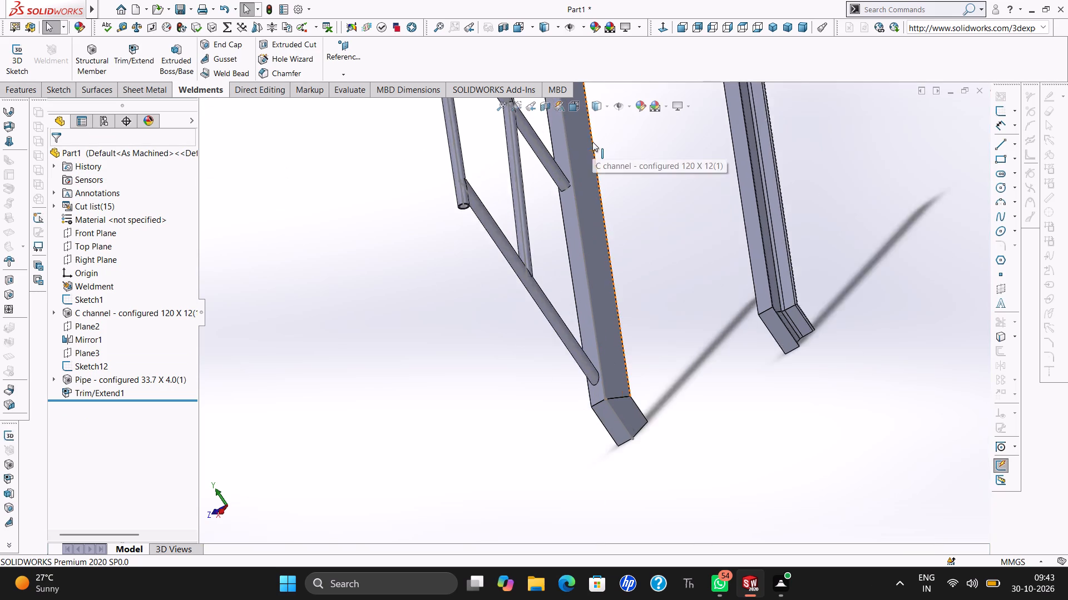
pyautogui.keyDown('ctrl'); pyautogui.scroll(-4, 592, 142); pyautogui.keyUp('ctrl')
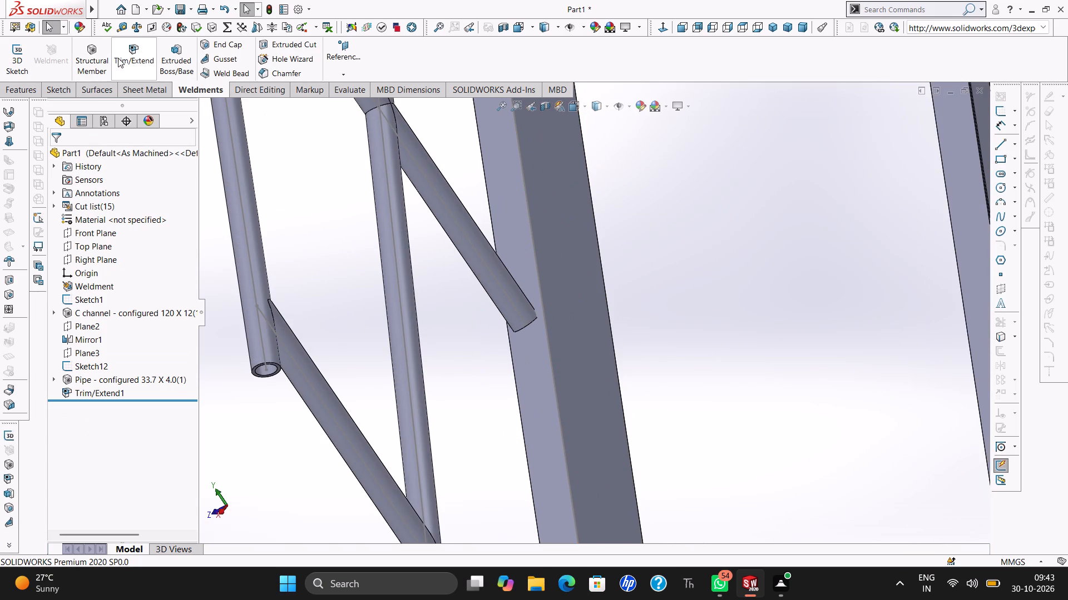
pyautogui.click(121, 58)
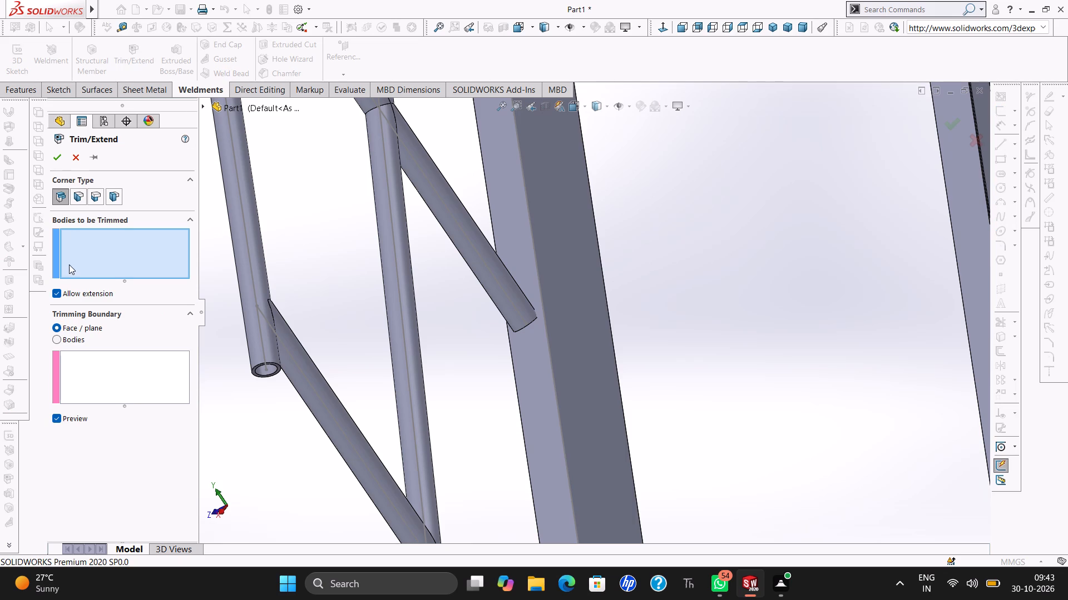
pyautogui.click(469, 267)
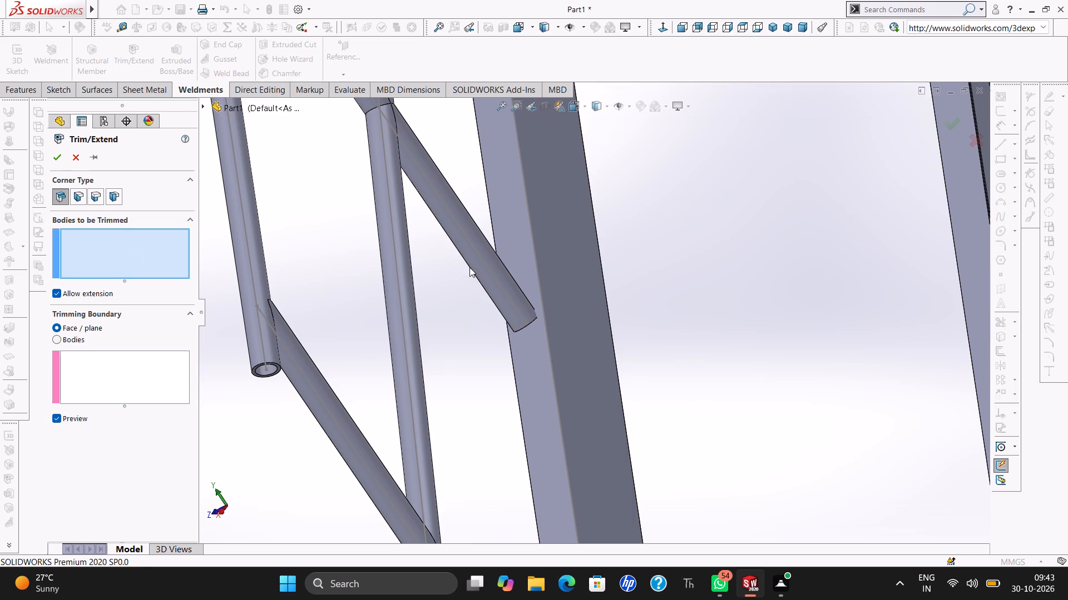
pyautogui.click(473, 263)
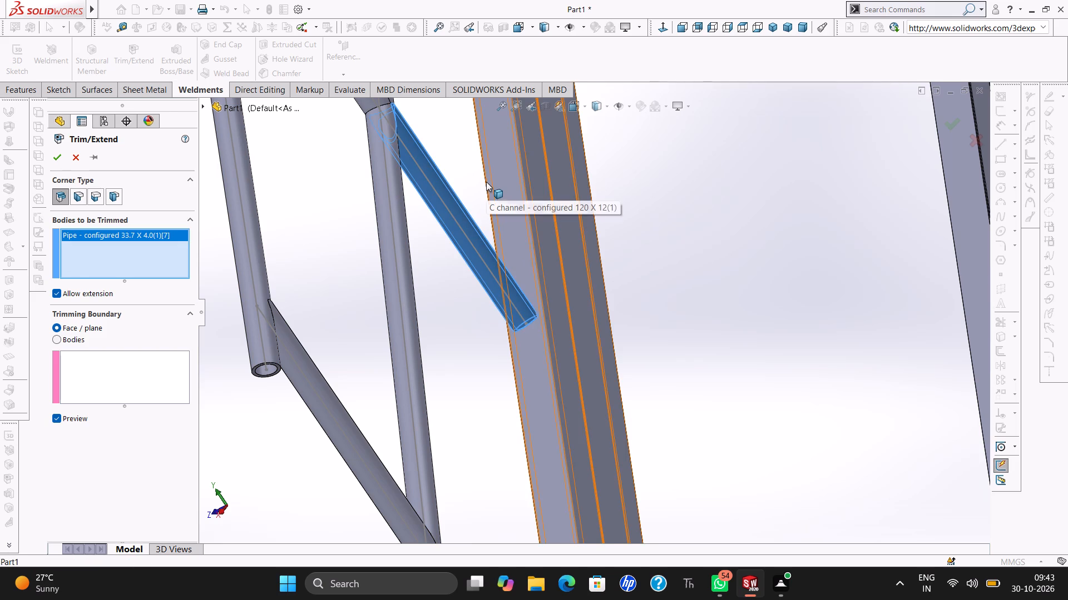
pyautogui.keyDown('ctrl'); pyautogui.scroll(5, 486, 178); pyautogui.keyUp('ctrl')
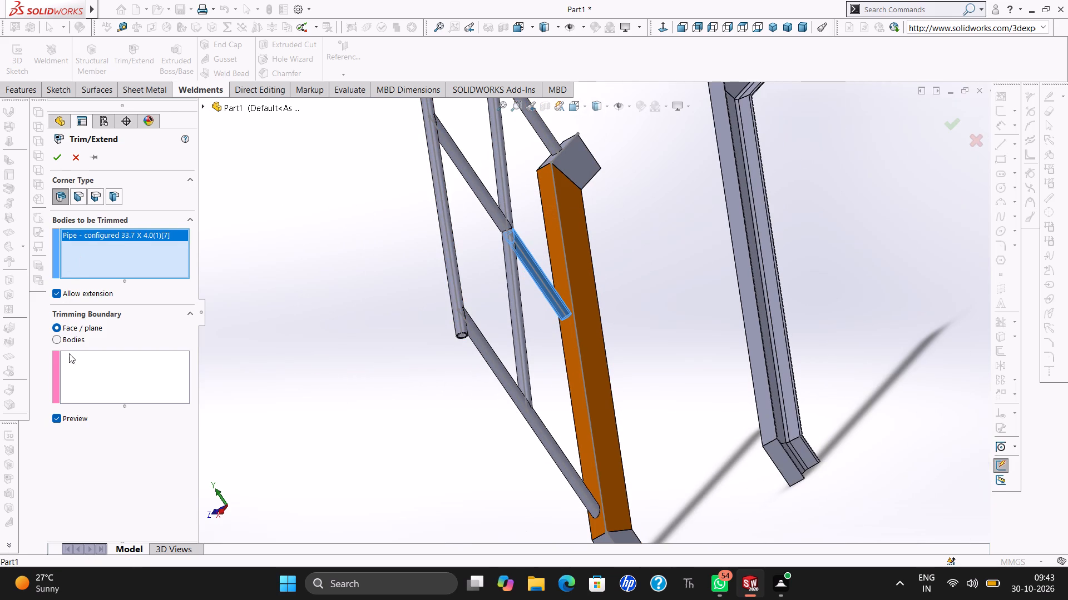
pyautogui.click(79, 369)
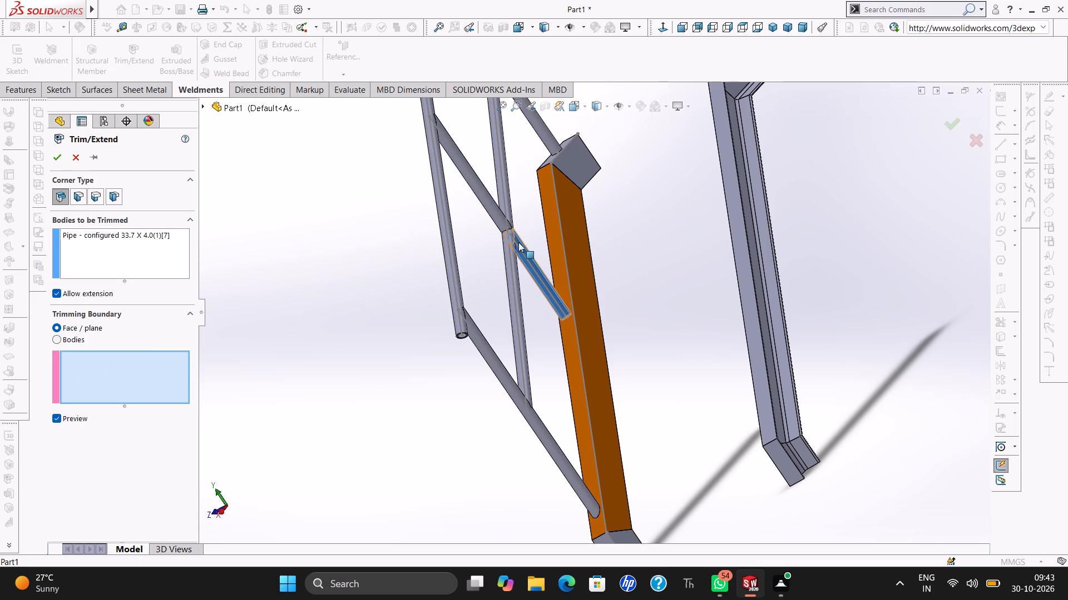
pyautogui.click(549, 233)
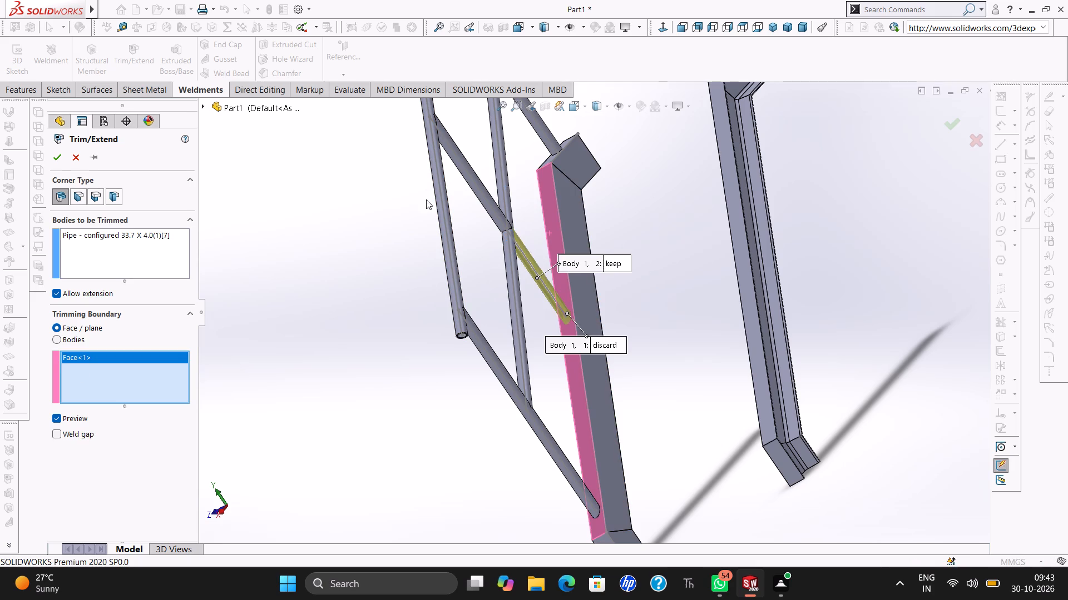
pyautogui.click(61, 159)
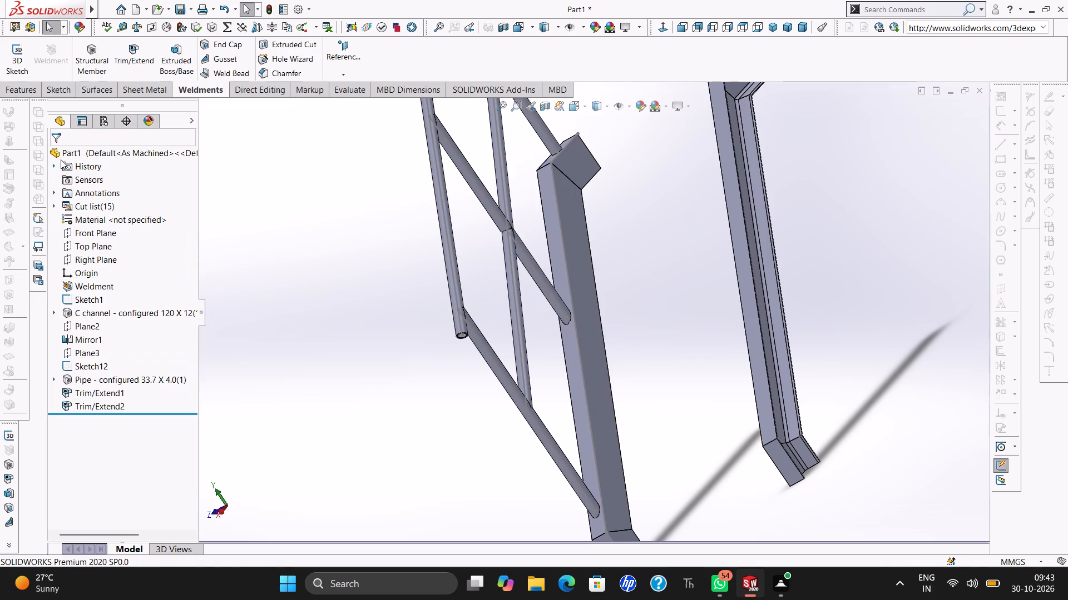
pyautogui.press('Escape')
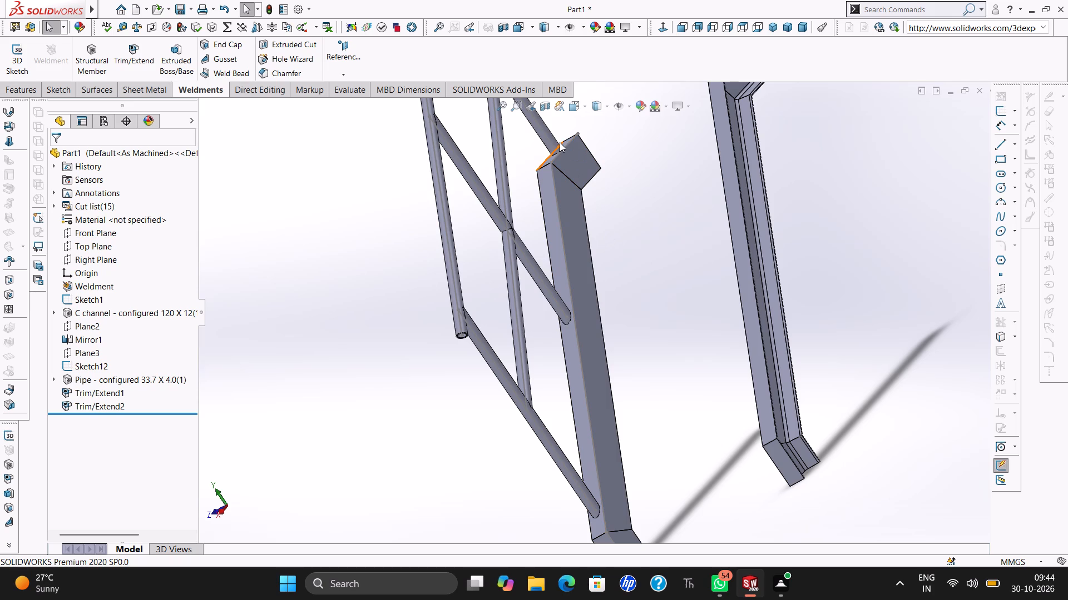
# Examine how the uppermost railing post meets the stringer's level top section, and view the whole stair frame in isometric.
pyautogui.keyDown('ctrl'); pyautogui.scroll(2, 560, 142); pyautogui.keyUp('ctrl')
pyautogui.keyDown('ctrl'); pyautogui.scroll(-1, 560, 142); pyautogui.keyUp('ctrl')
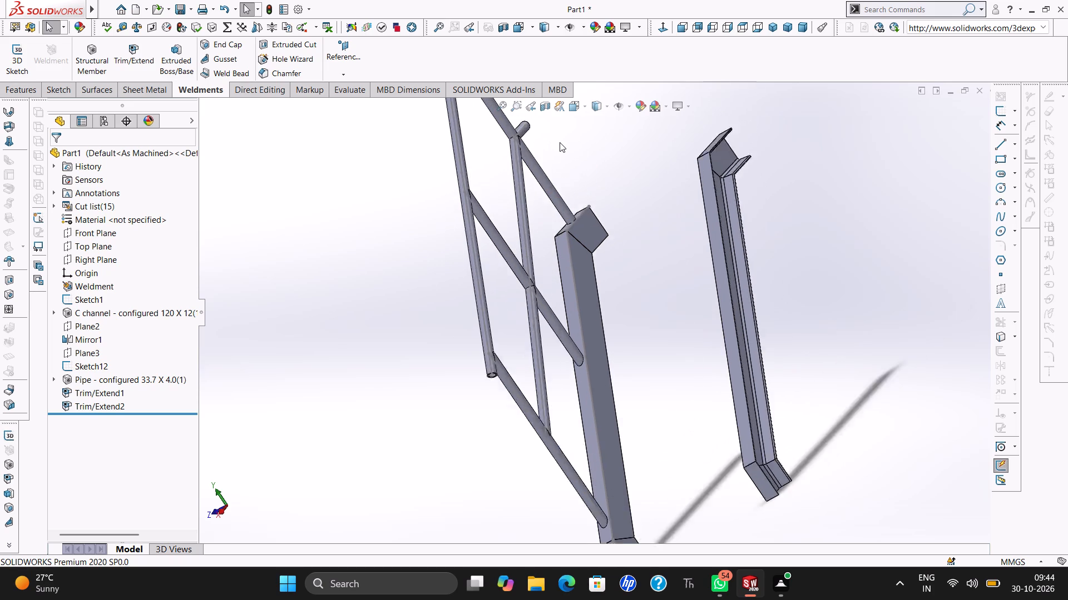
pyautogui.keyDown('ctrl'); pyautogui.scroll(-2, 560, 142); pyautogui.keyUp('ctrl')
pyautogui.keyDown('ctrl'); pyautogui.scroll(-4, 576, 256); pyautogui.keyUp('ctrl')
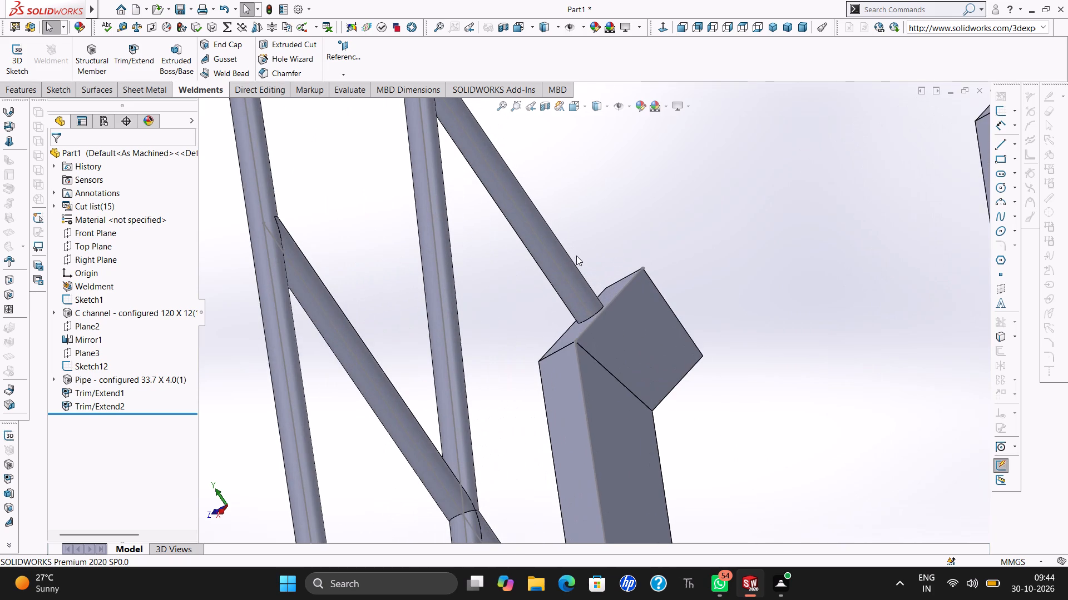
pyautogui.keyDown('ctrl'); pyautogui.scroll(-5, 608, 347); pyautogui.keyUp('ctrl')
pyautogui.keyDown('ctrl'); pyautogui.scroll(6, 608, 347); pyautogui.keyUp('ctrl')
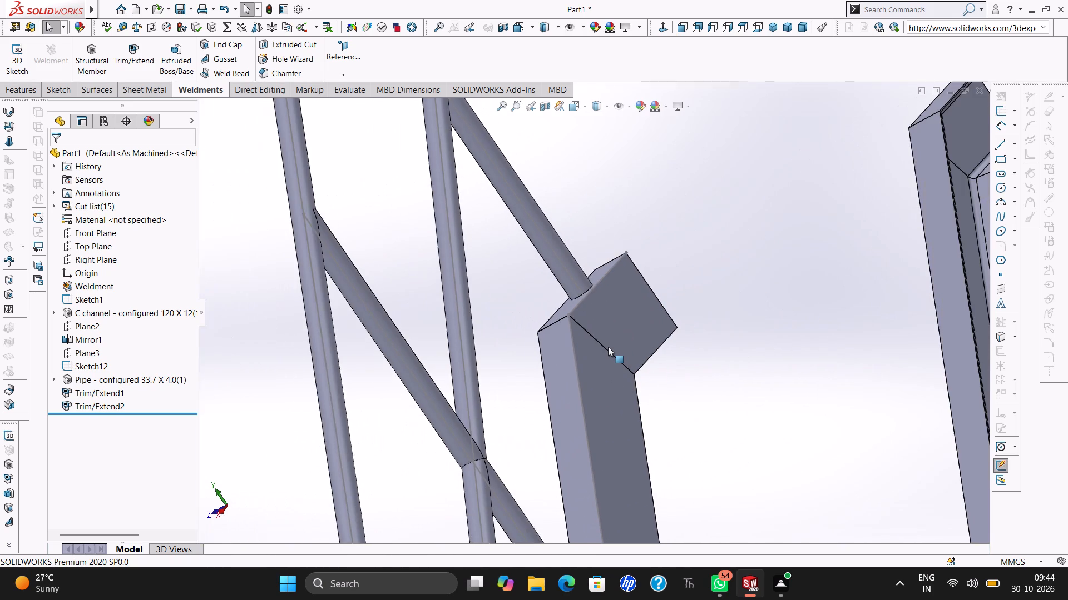
pyautogui.keyDown('ctrl'); pyautogui.scroll(5, 608, 347); pyautogui.keyUp('ctrl')
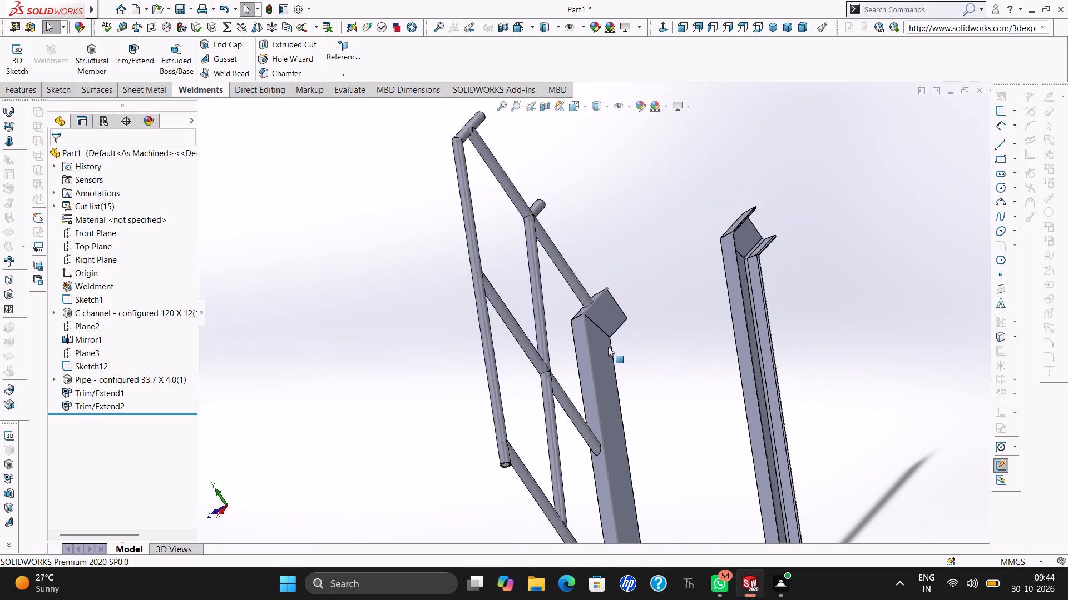
pyautogui.keyDown('ctrl'); pyautogui.scroll(4, 608, 347); pyautogui.keyUp('ctrl')
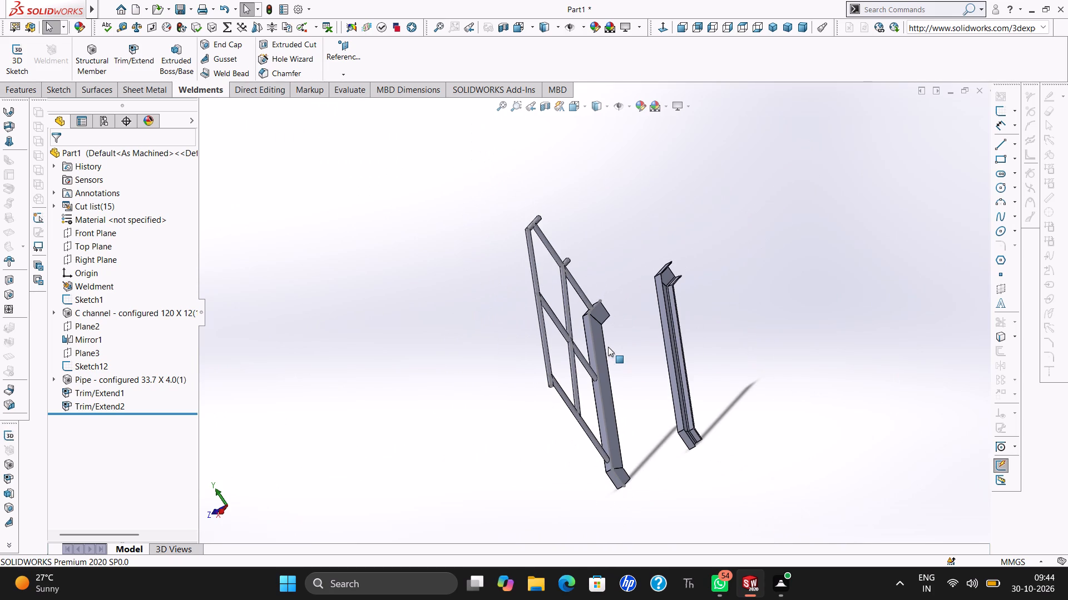
pyautogui.hotkey('ctrl', '7')
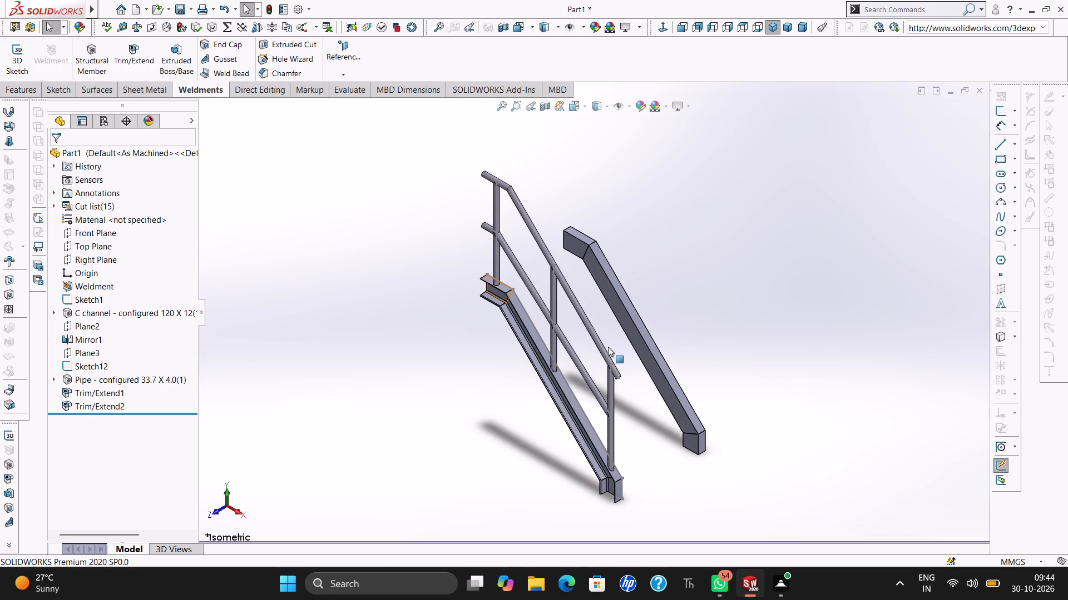
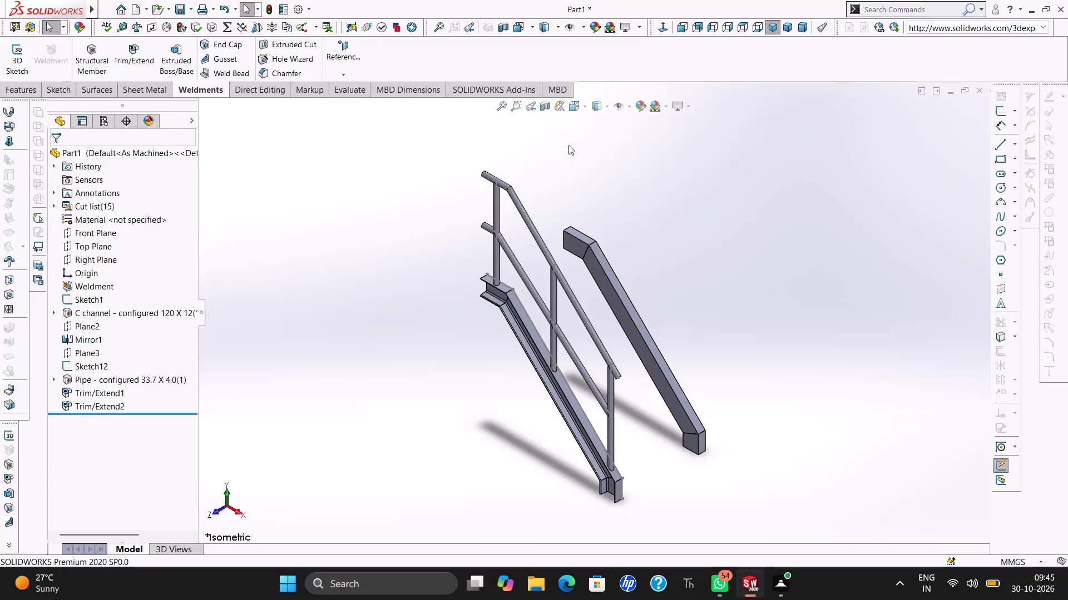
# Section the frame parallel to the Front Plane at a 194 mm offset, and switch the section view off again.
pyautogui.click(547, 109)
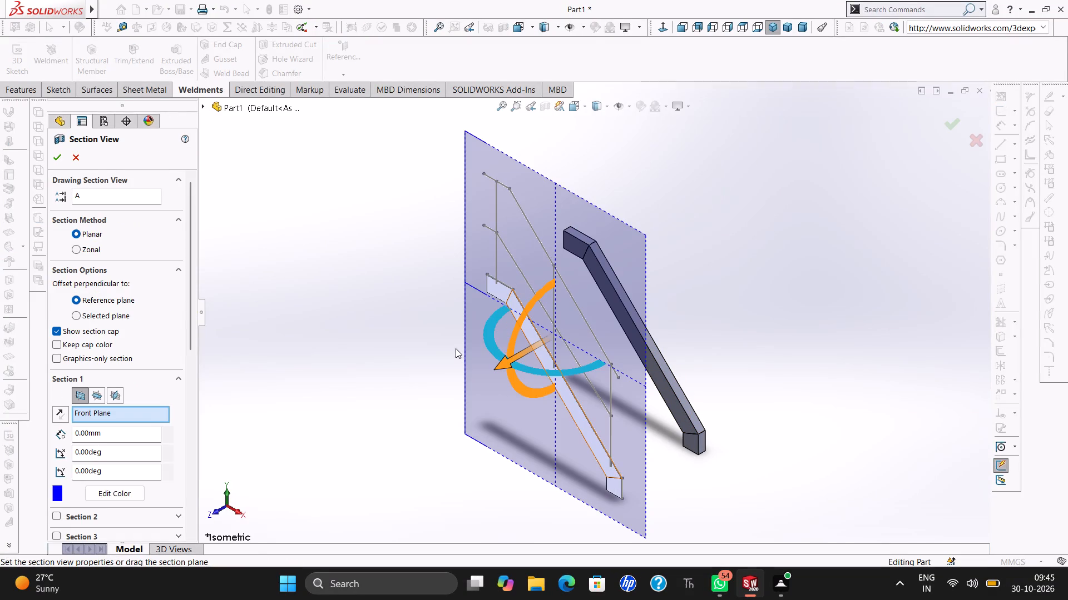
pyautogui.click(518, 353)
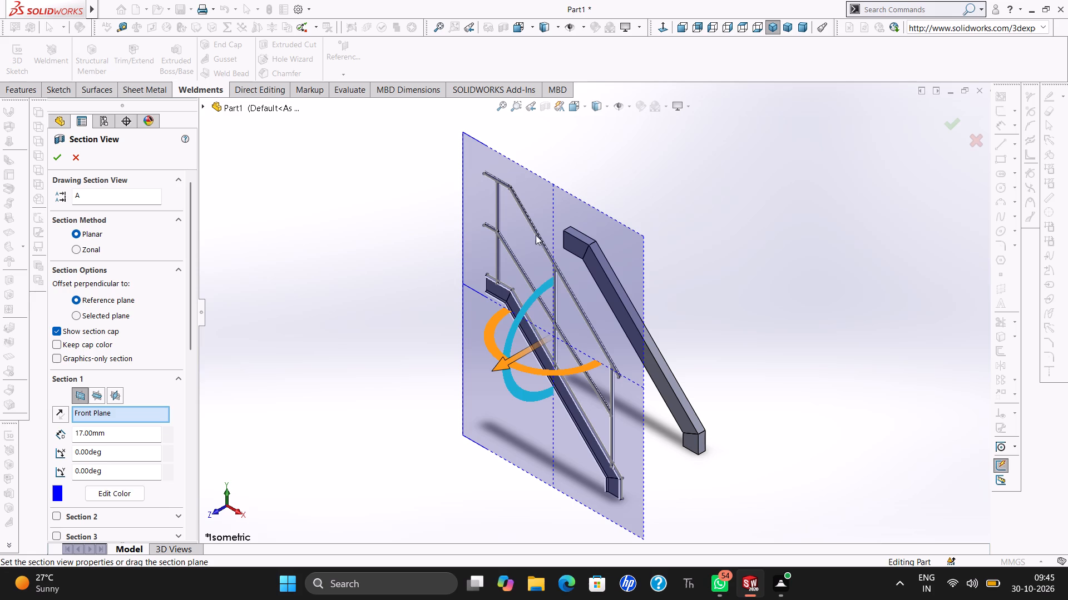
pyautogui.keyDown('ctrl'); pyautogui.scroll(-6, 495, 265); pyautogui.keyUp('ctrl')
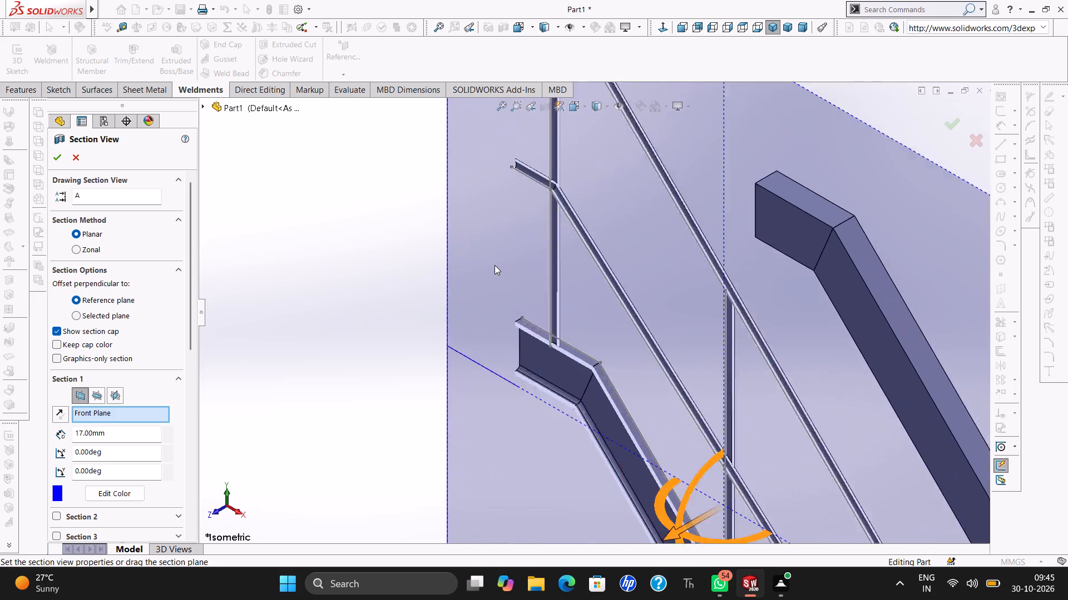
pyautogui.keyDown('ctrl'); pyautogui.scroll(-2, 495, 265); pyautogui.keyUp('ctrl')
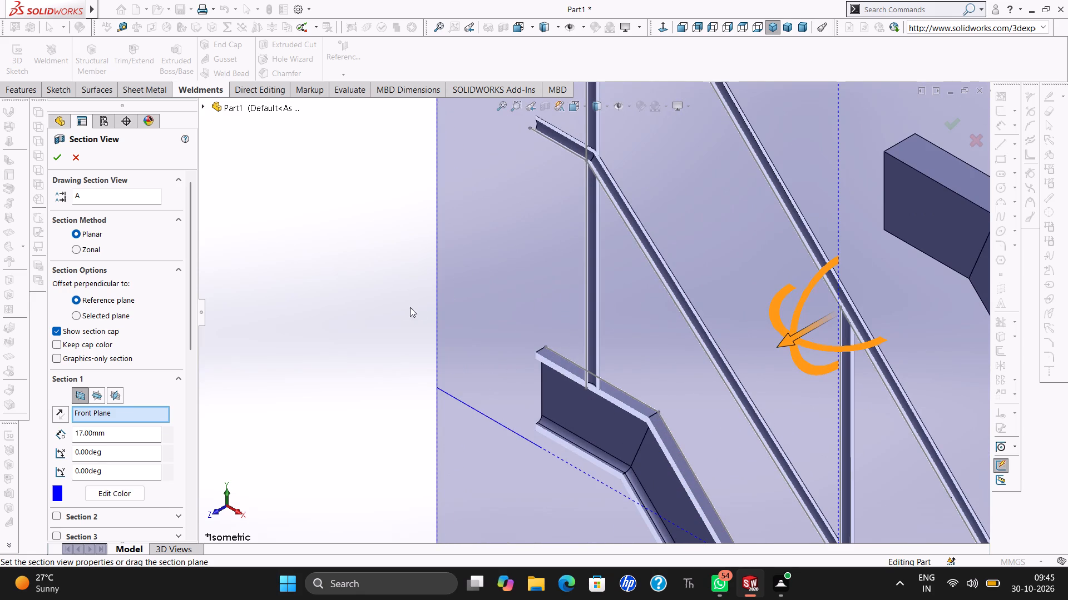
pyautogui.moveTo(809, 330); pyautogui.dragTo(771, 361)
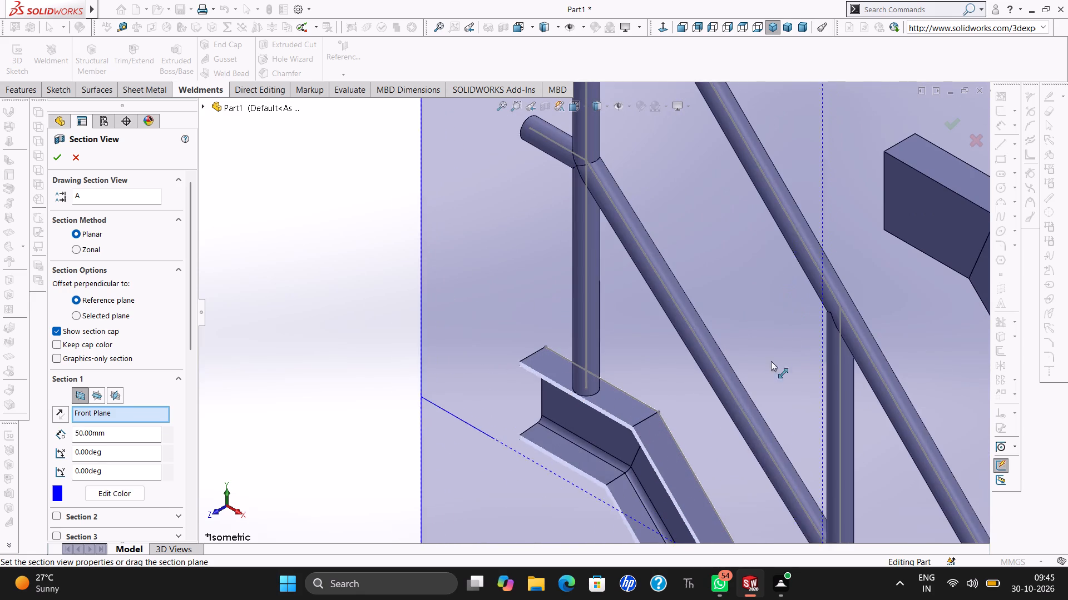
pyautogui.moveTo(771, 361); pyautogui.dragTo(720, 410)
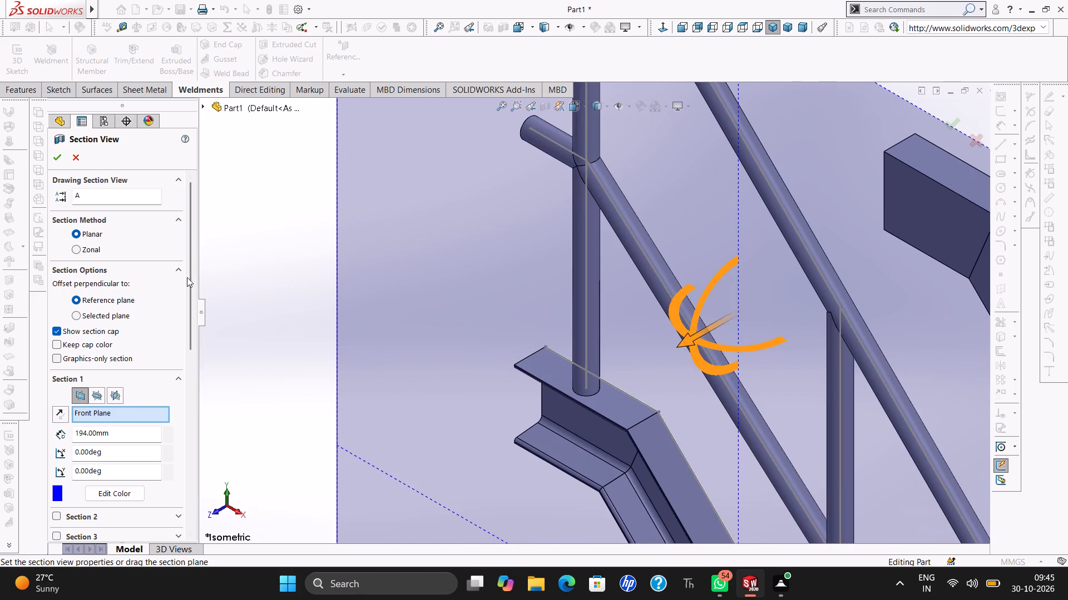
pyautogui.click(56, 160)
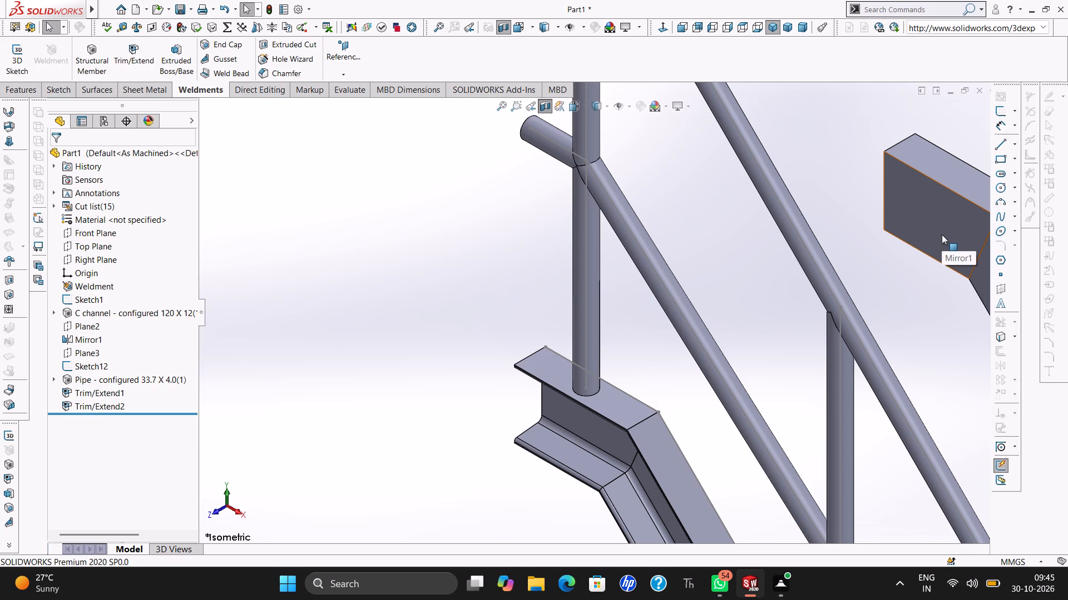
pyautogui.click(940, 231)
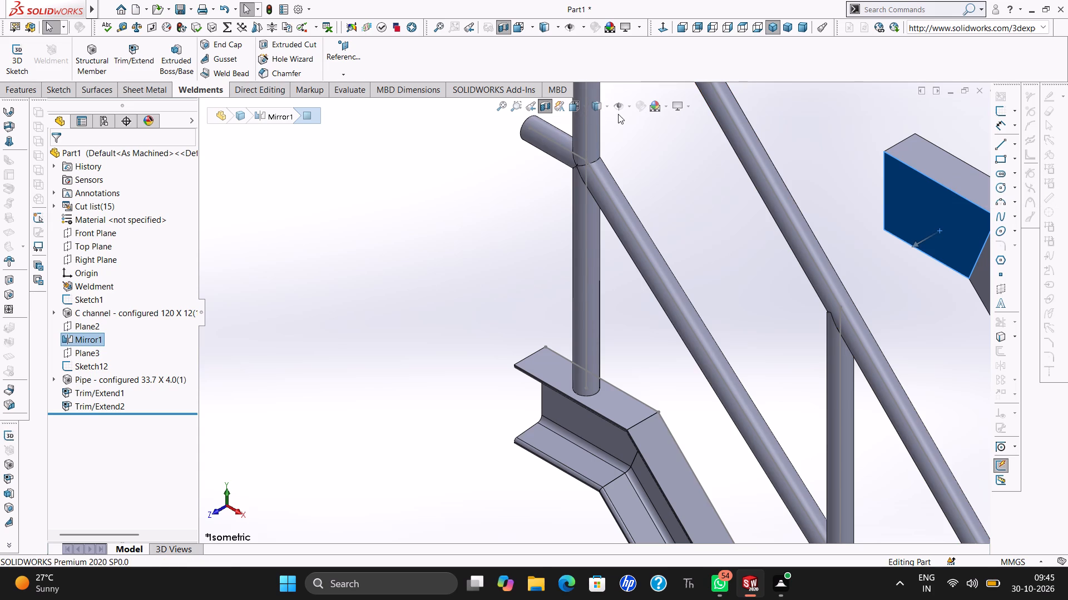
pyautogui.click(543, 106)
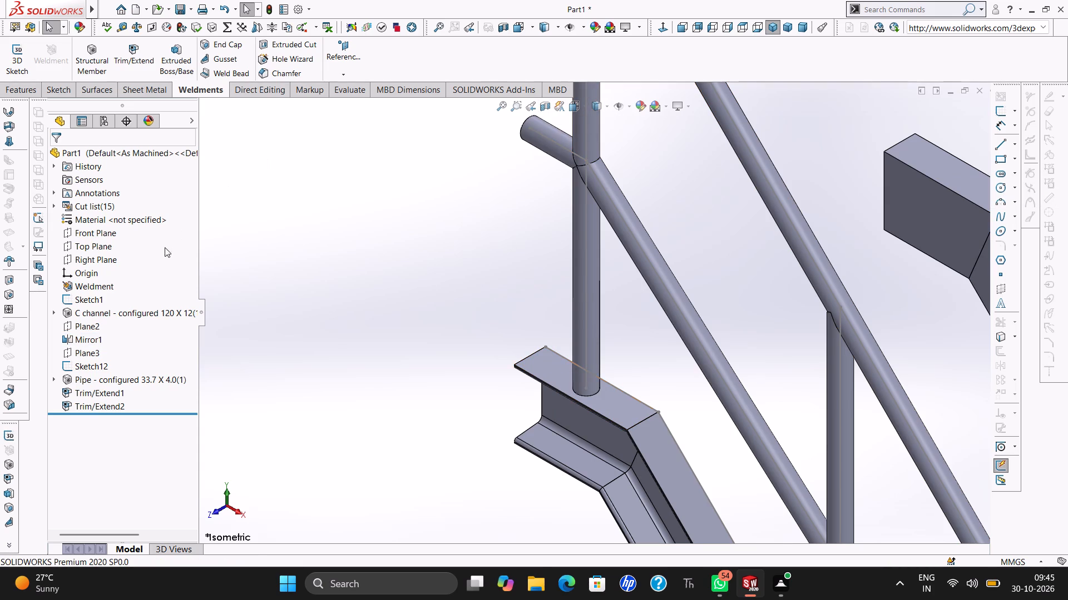
# Section the frame with the Front Plane offset to -31 mm, cutting away the railing-side stringer and pipes to expose the mirrored stringer.
pyautogui.click(101, 232)
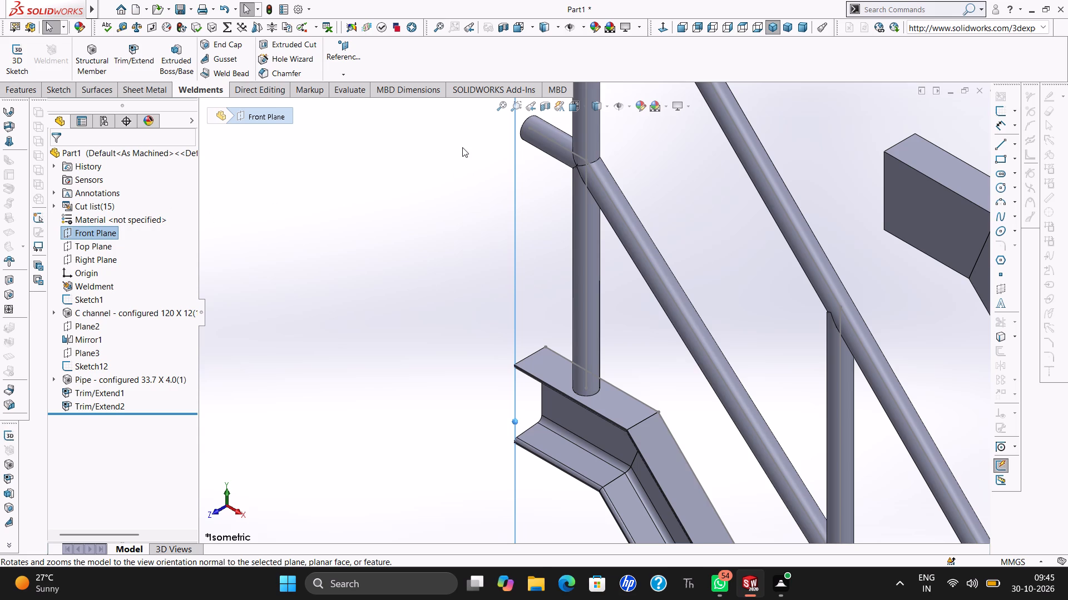
pyautogui.click(544, 108)
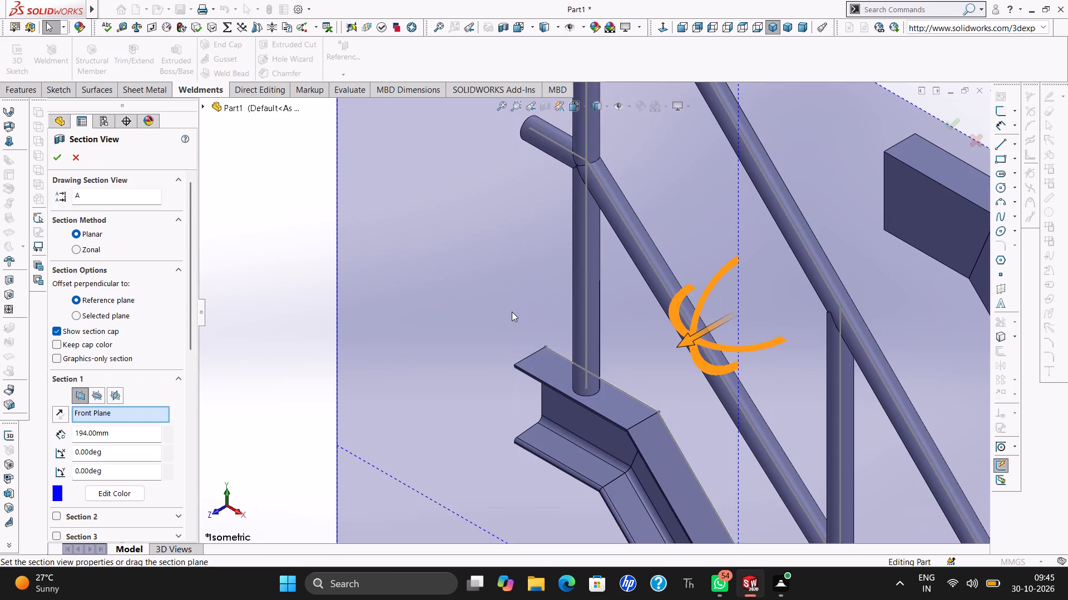
pyautogui.moveTo(696, 342); pyautogui.dragTo(747, 303)
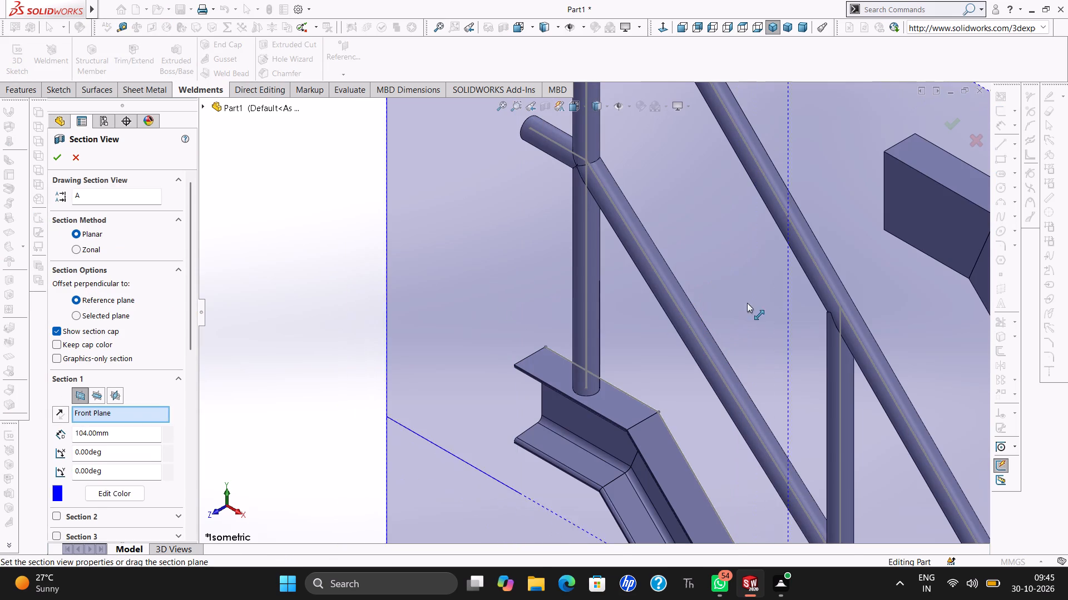
pyautogui.moveTo(747, 303); pyautogui.dragTo(814, 250)
pyautogui.click(814, 250)
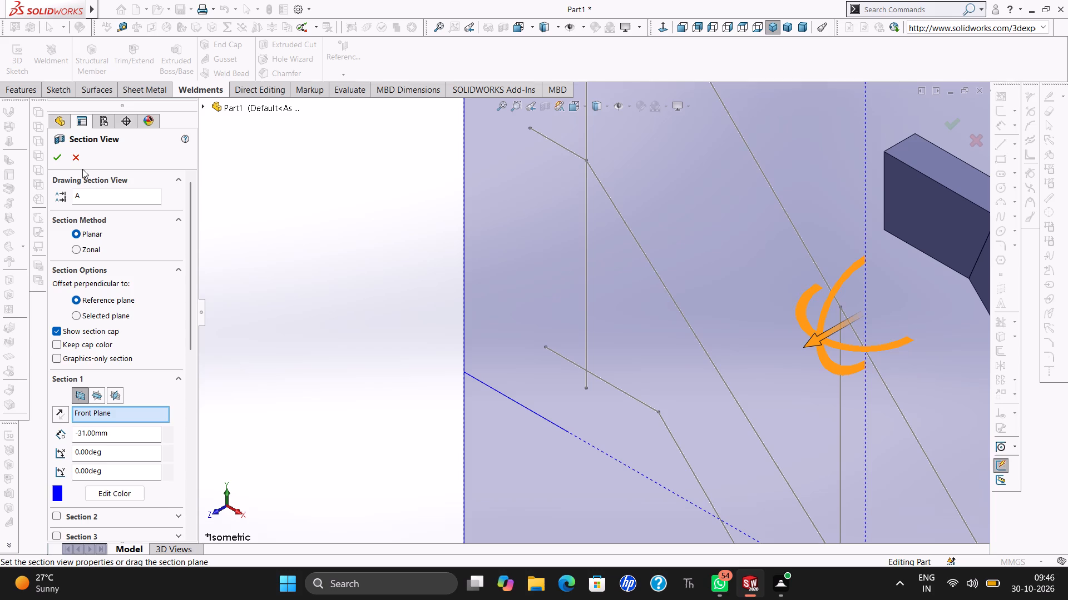
pyautogui.click(56, 159)
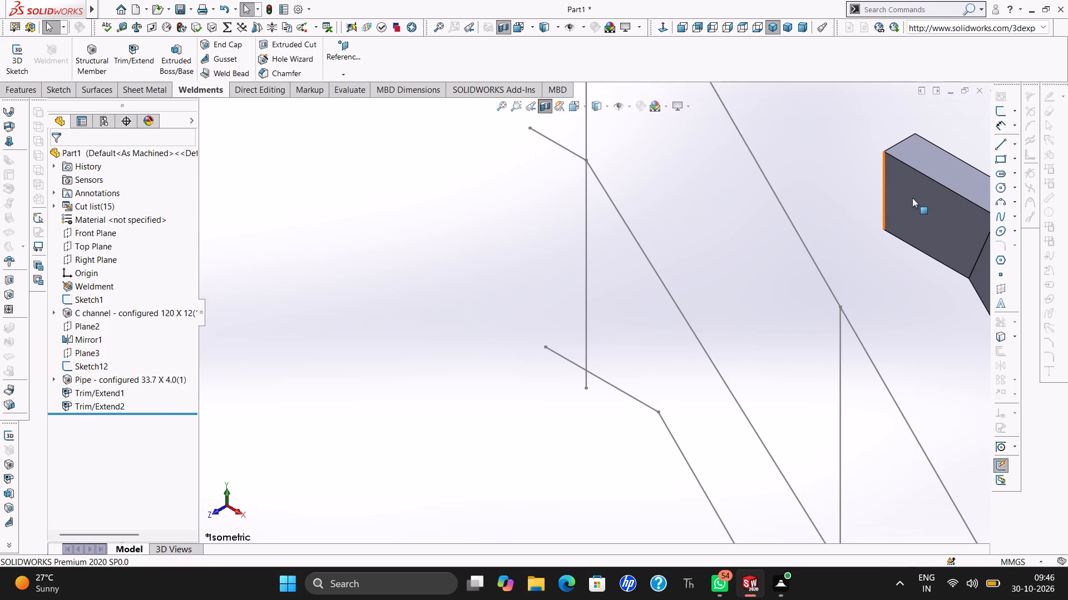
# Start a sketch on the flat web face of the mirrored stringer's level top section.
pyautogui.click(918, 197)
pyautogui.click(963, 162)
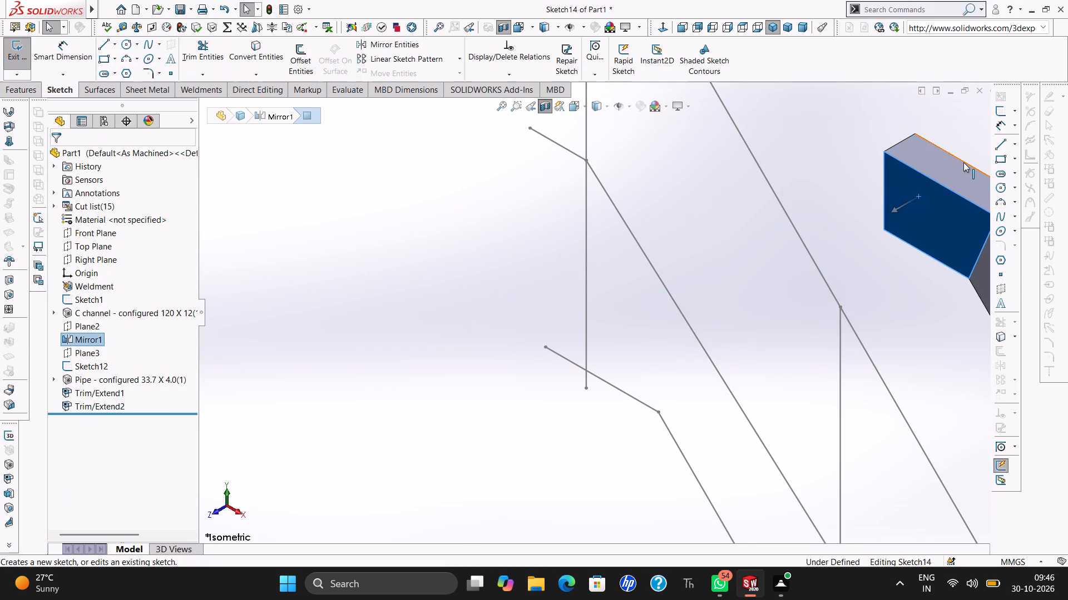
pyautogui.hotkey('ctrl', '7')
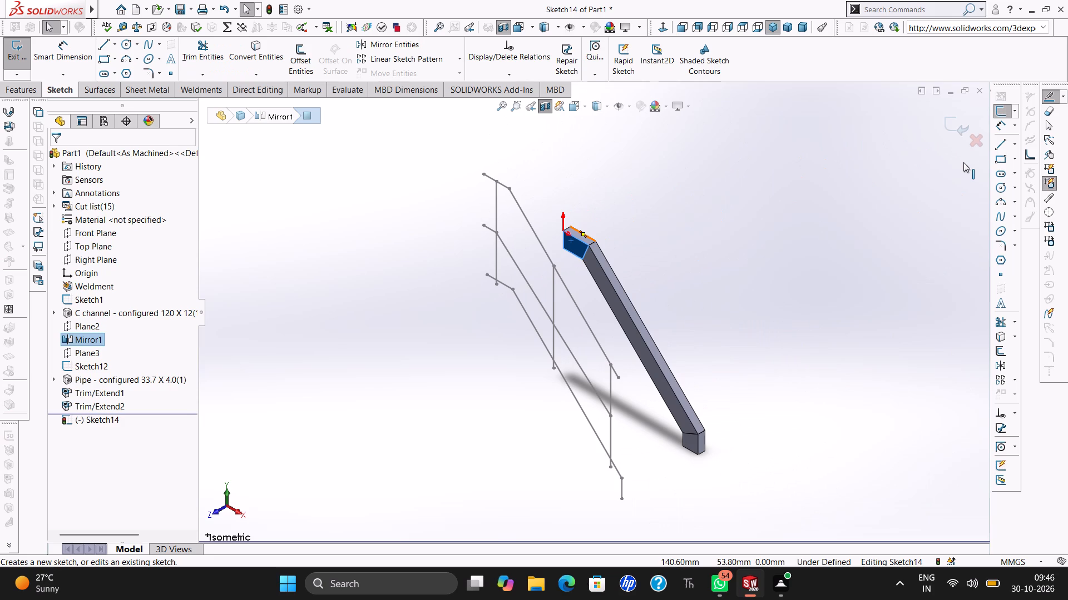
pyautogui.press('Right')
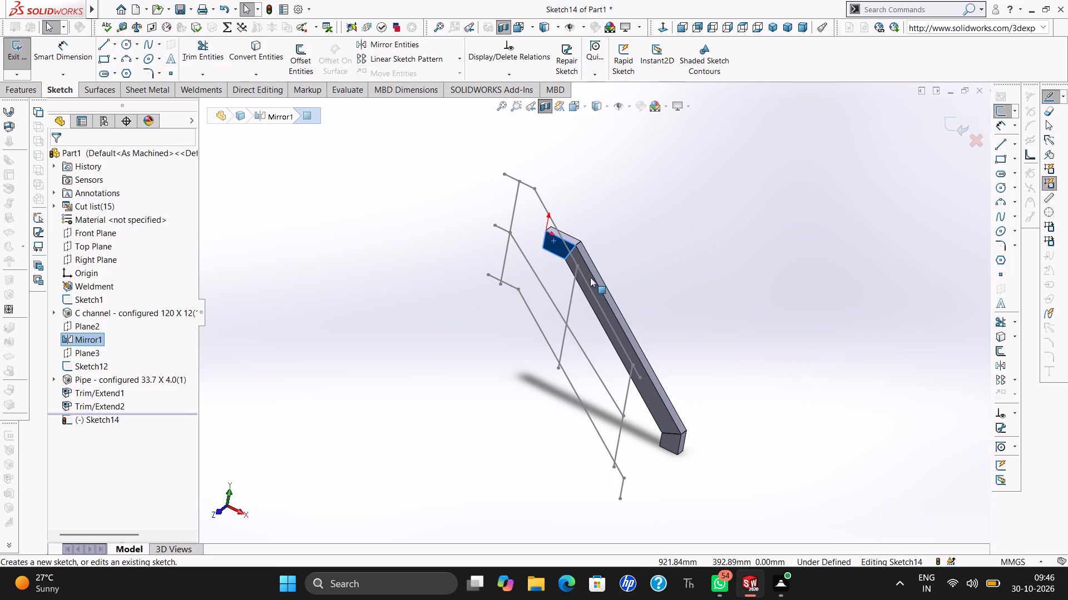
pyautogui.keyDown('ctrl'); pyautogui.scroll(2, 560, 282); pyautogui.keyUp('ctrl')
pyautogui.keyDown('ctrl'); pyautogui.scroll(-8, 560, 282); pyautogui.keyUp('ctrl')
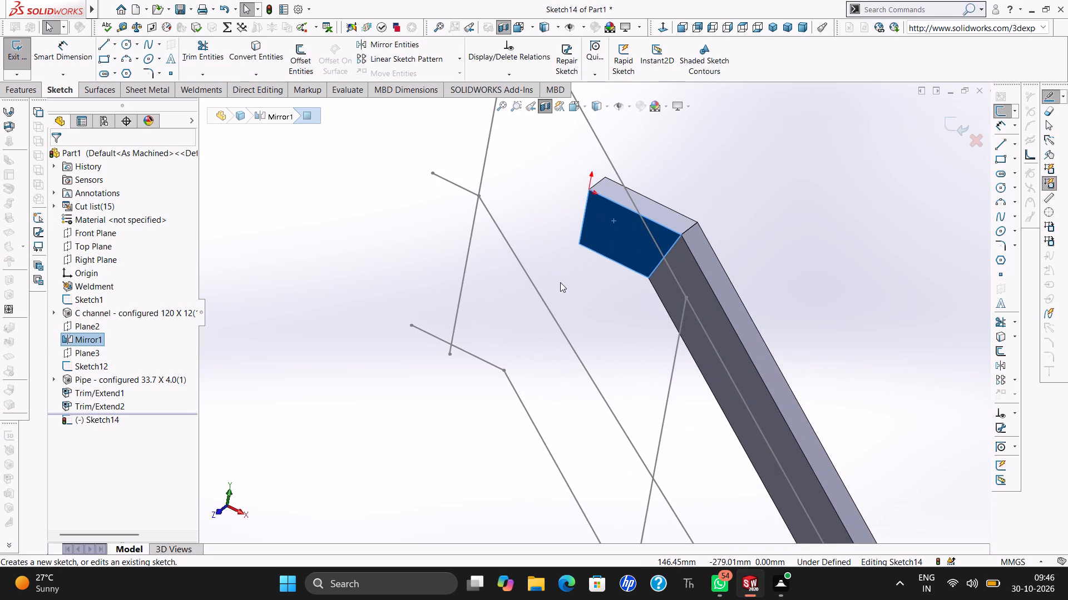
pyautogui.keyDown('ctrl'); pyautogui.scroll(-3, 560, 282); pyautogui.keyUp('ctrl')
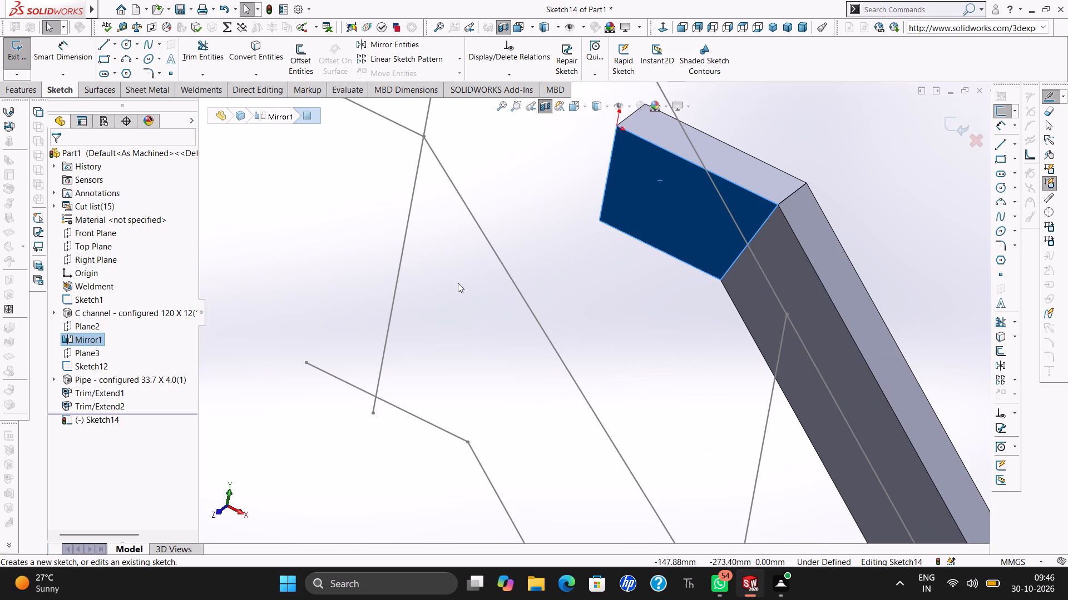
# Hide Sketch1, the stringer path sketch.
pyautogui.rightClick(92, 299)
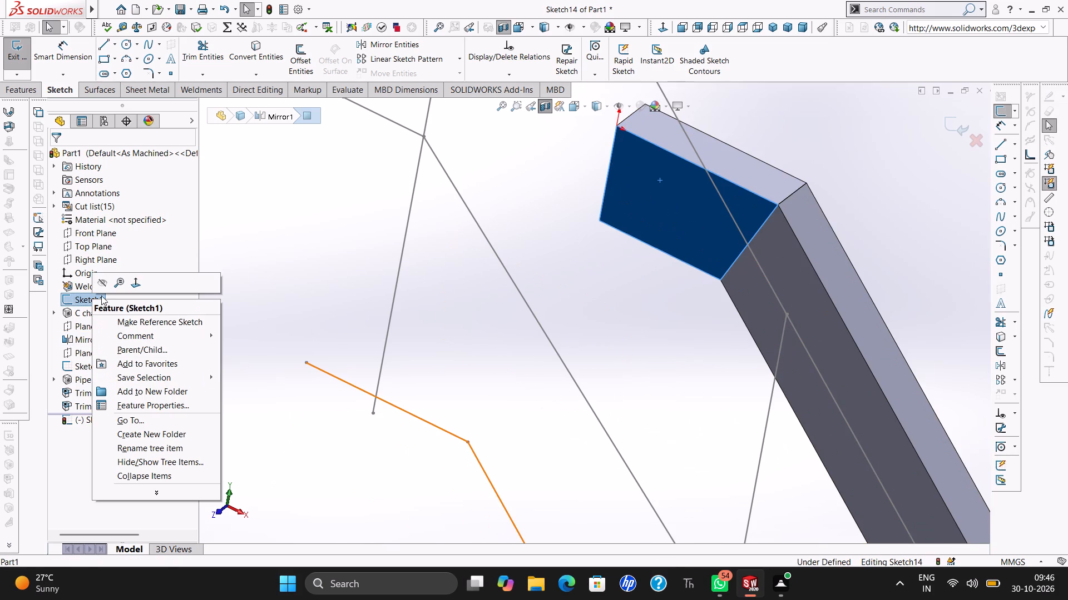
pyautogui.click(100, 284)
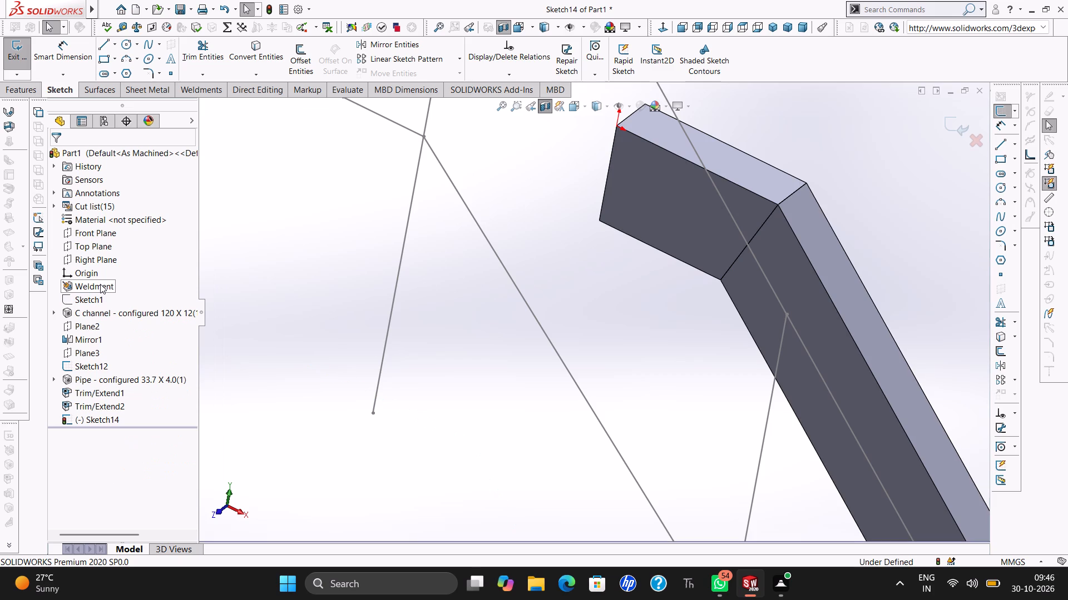
# Undo the new sketch on the mirrored stringer and both railing post trims.
pyautogui.hotkey('ctrl', 'z')
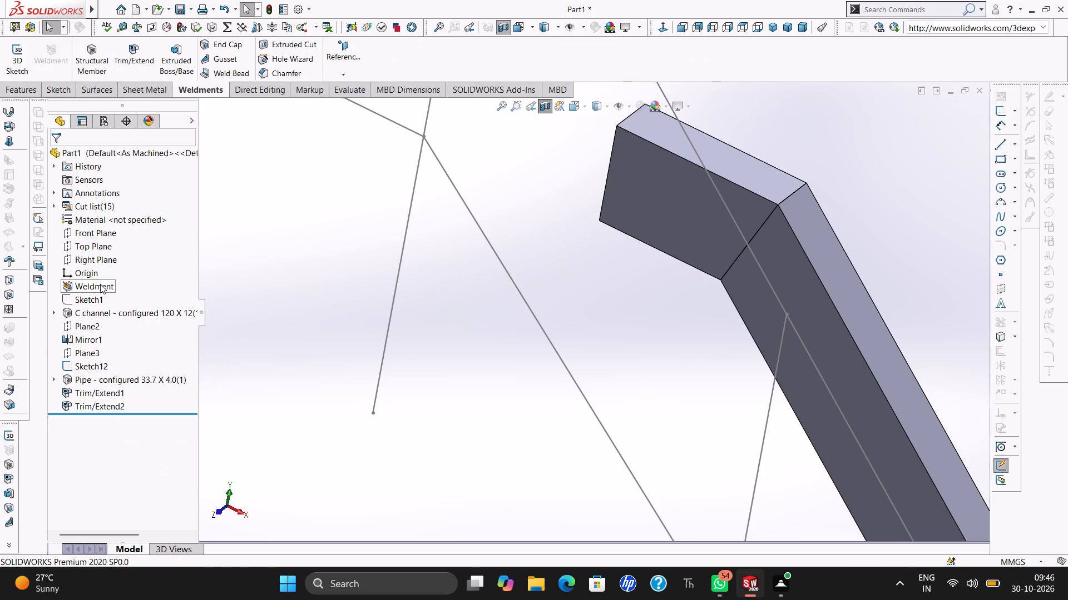
pyautogui.hotkey('ctrl', 'z')
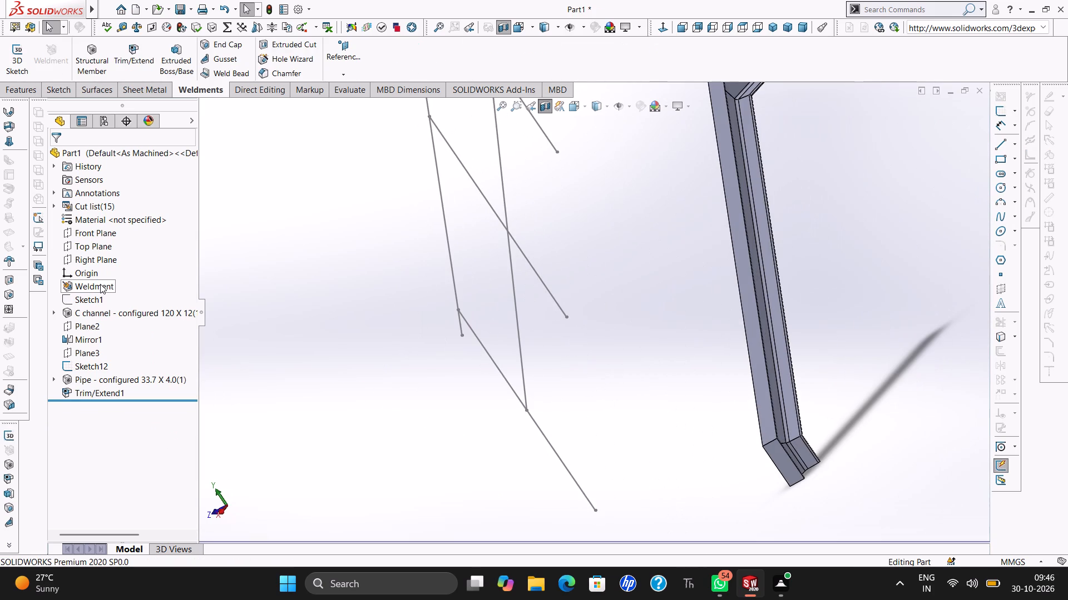
pyautogui.hotkey('ctrl', 'z')
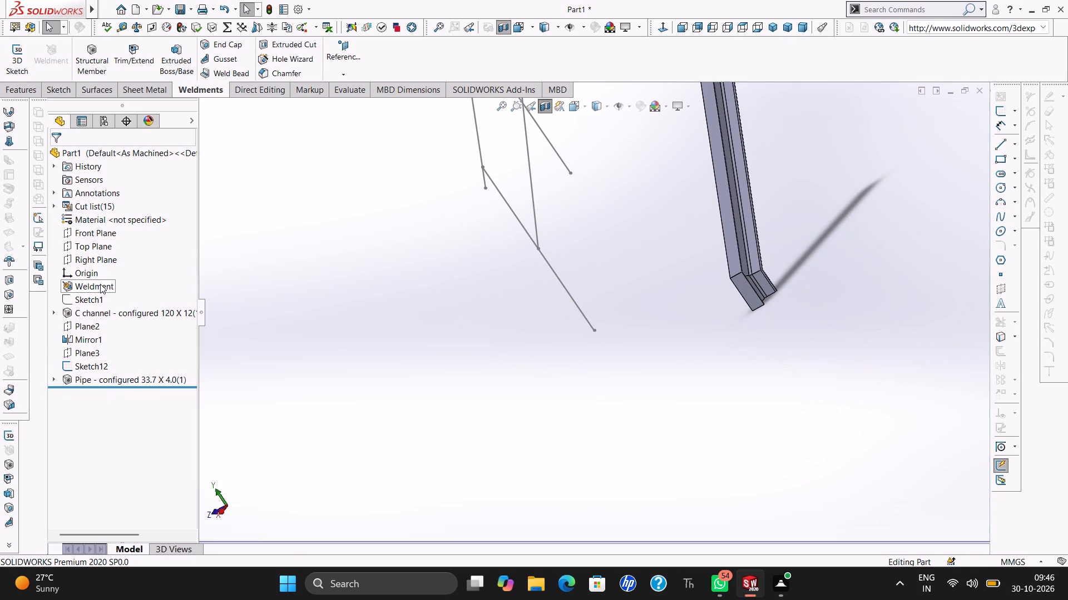
# Show Sketch1, the stringer path sketch.
pyautogui.click(100, 294)
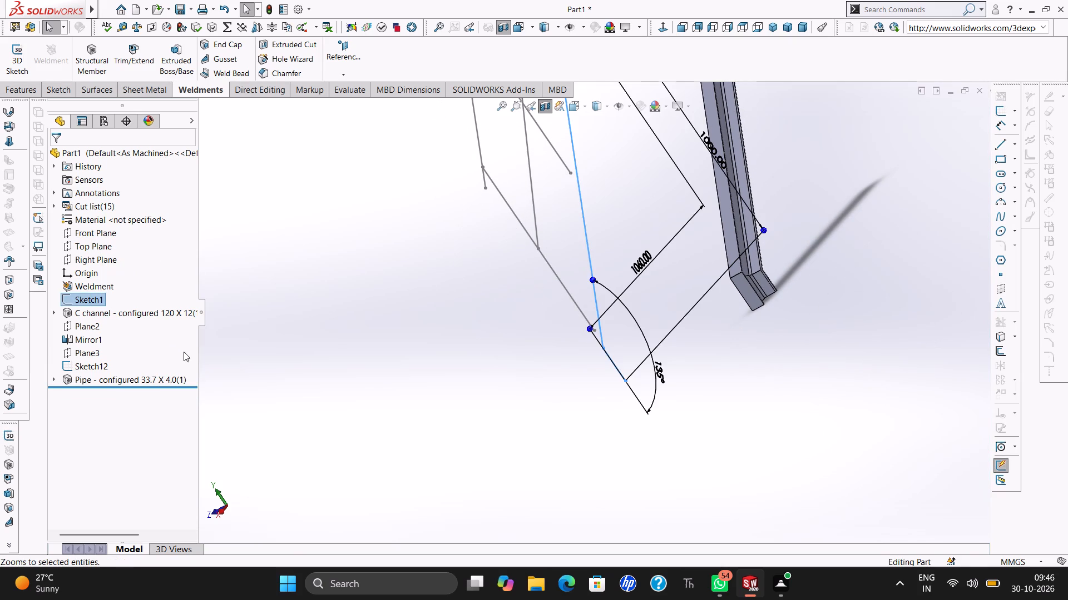
pyautogui.click(290, 342)
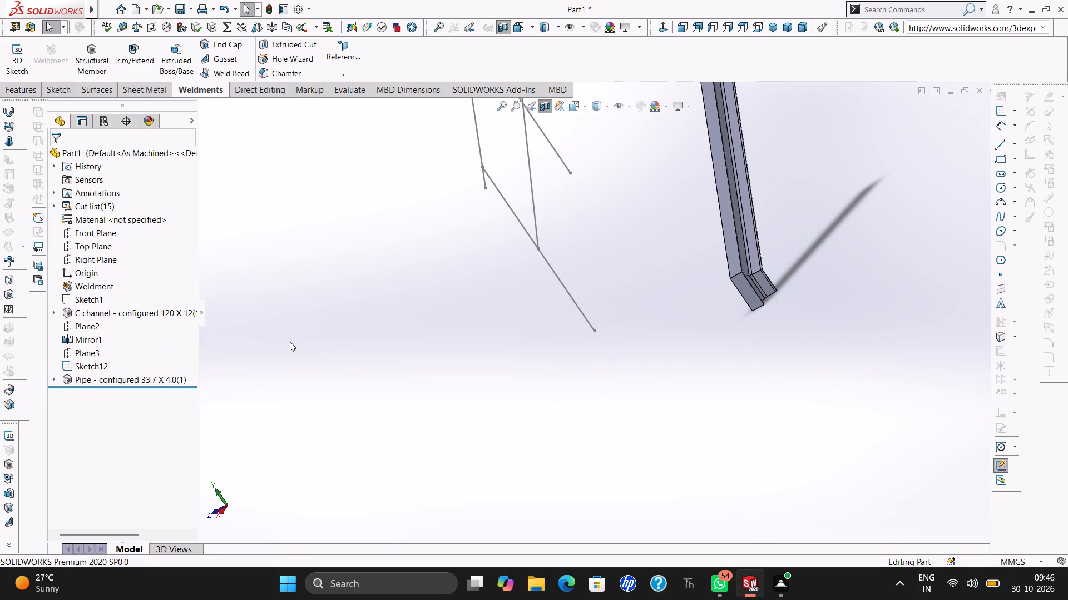
pyautogui.hotkey('ctrl', '7')
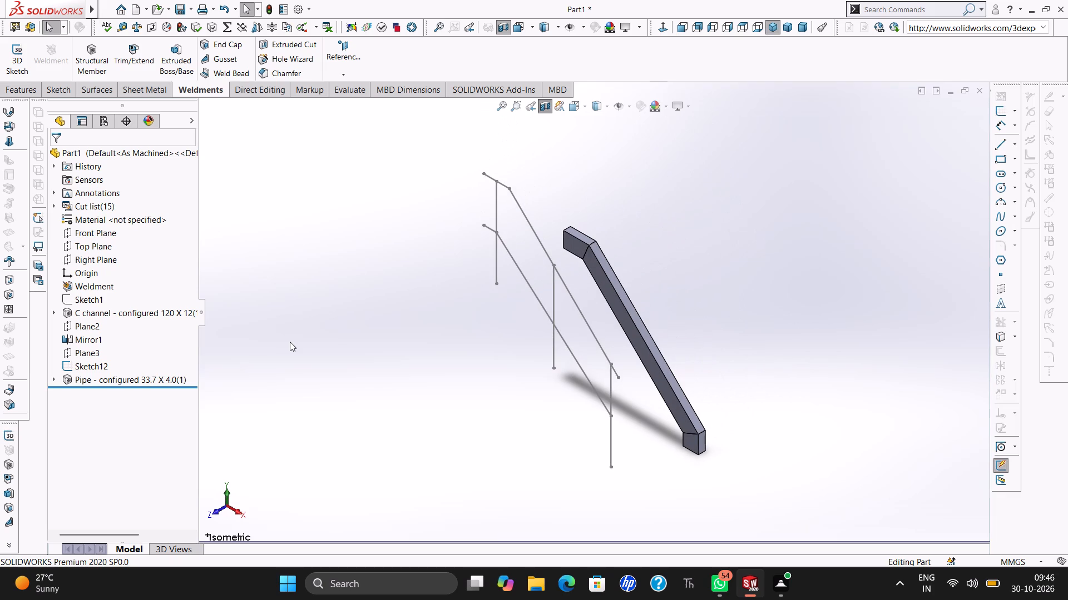
pyautogui.rightClick(94, 300)
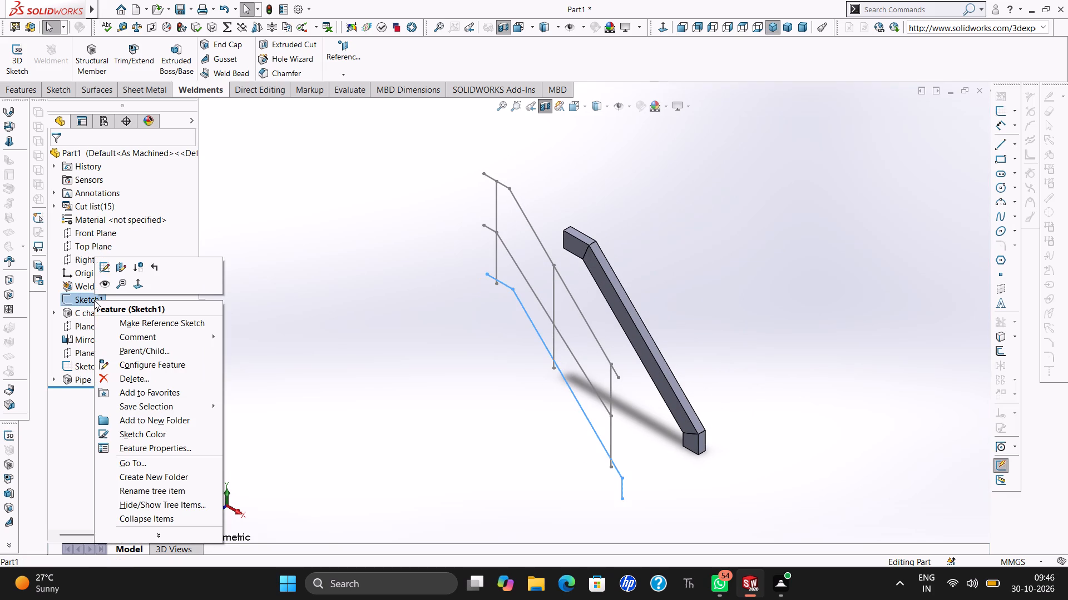
pyautogui.click(101, 284)
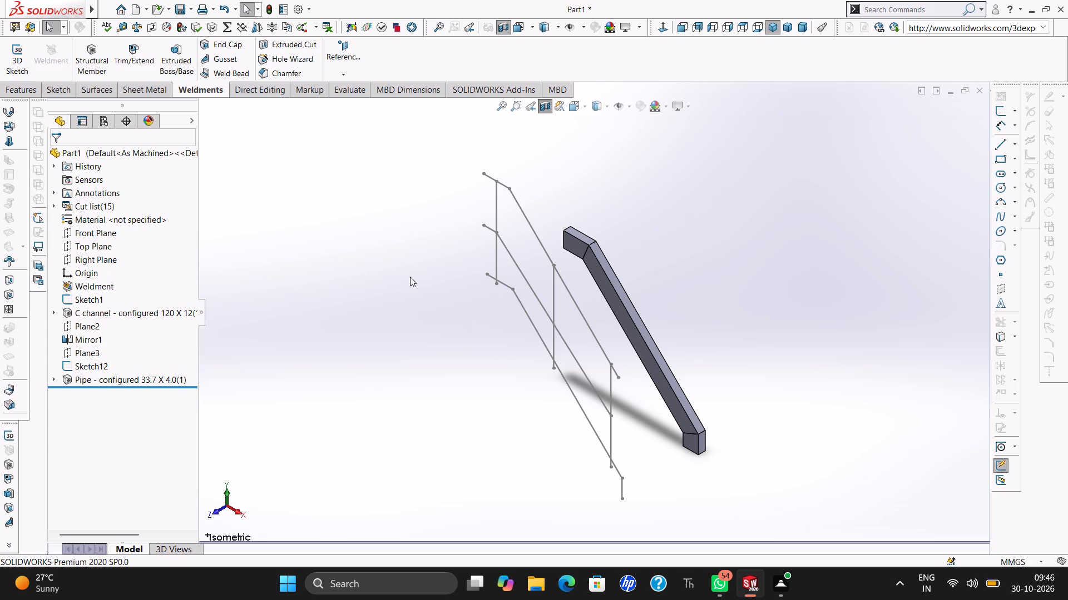
pyautogui.click(410, 277)
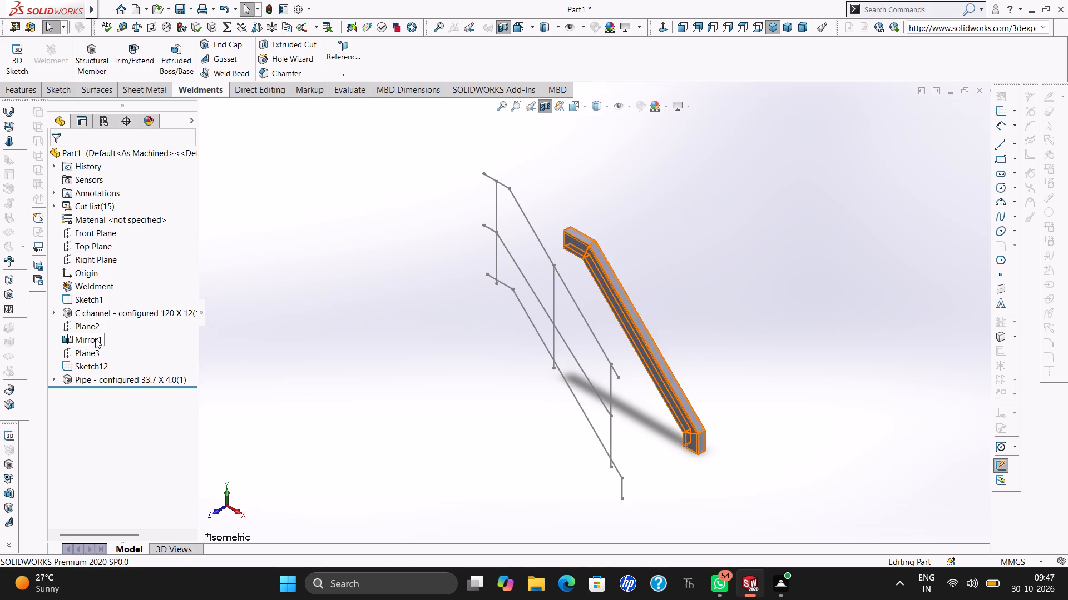
# Hide Sketch12, the railing layout sketch.
pyautogui.rightClick(80, 366)
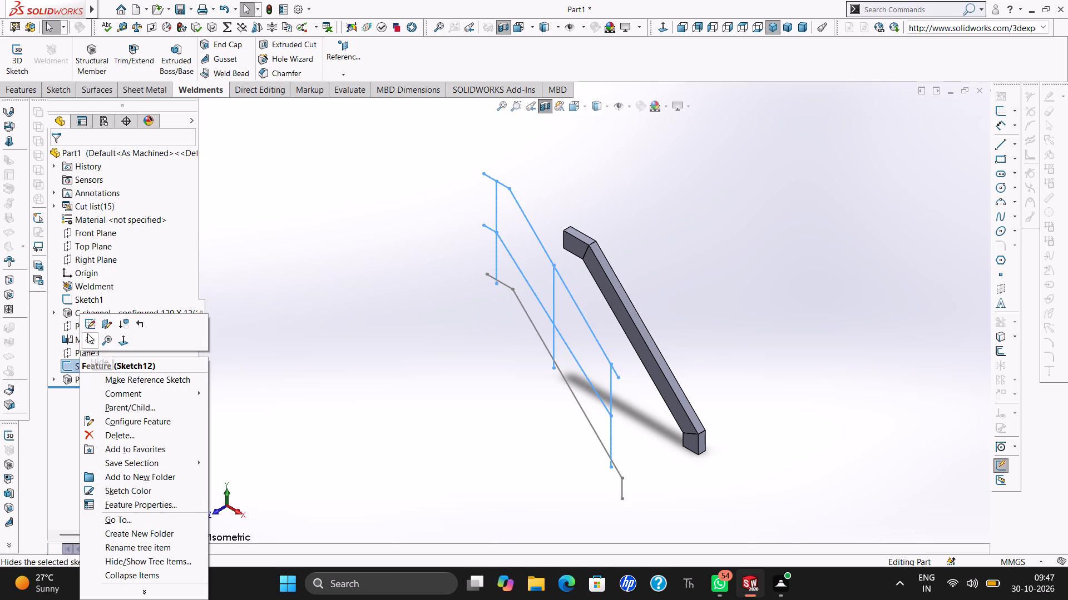
pyautogui.click(87, 337)
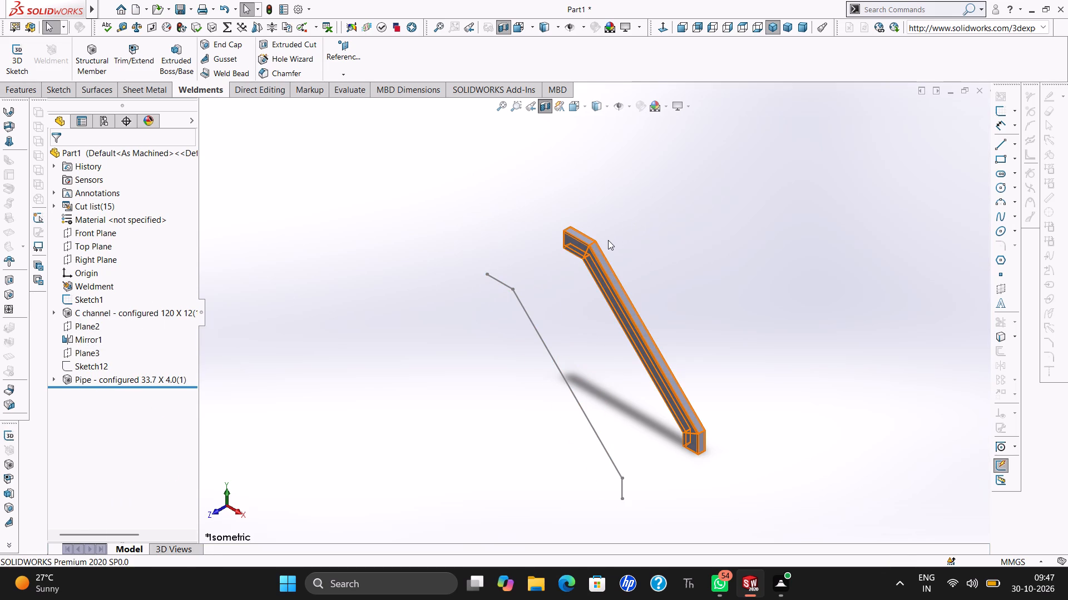
# Start a new sketch on the side face of the mirrored stringer's upper horizontal section.
pyautogui.hotkey('ctrl', '7')
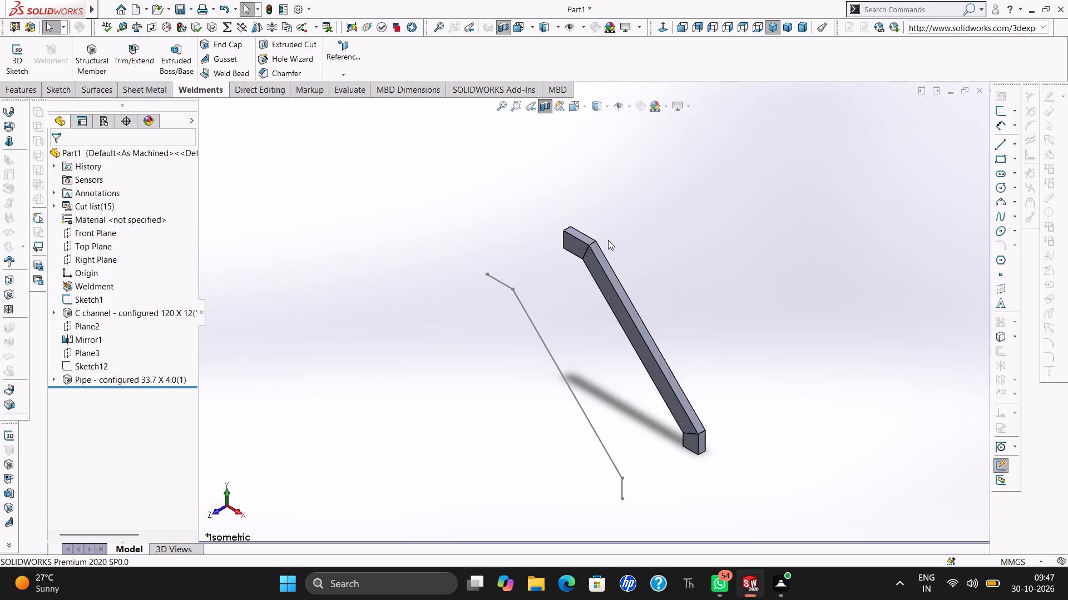
pyautogui.click(579, 251)
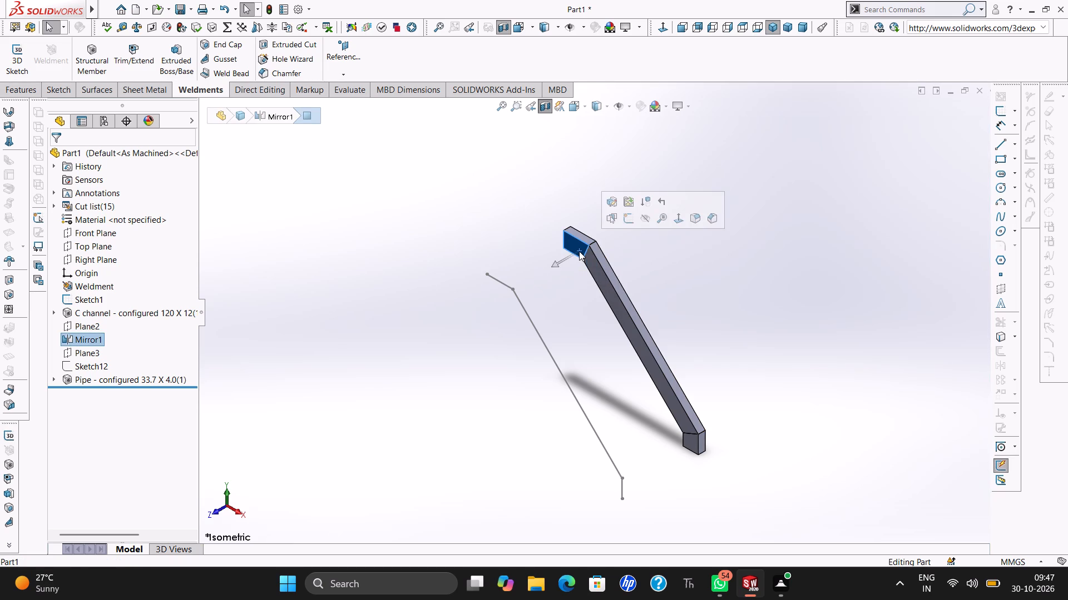
pyautogui.click(626, 222)
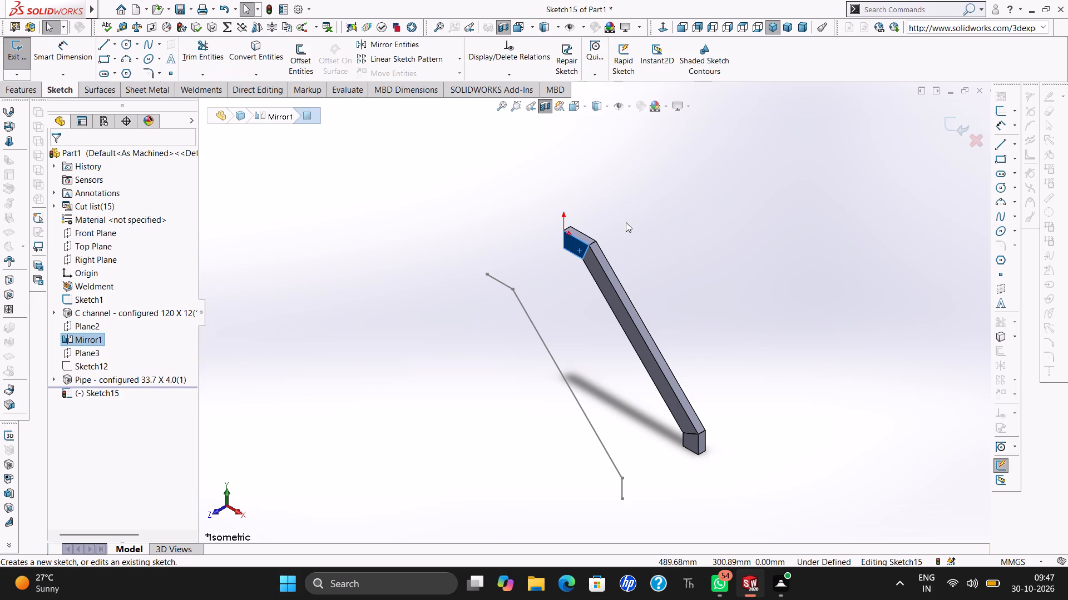
# Sketch a line about 133 mm long on the top edge, ending at the stringer's bend, with a vertical line about 39 mm down from each end.
pyautogui.hotkey('ctrl', '7')
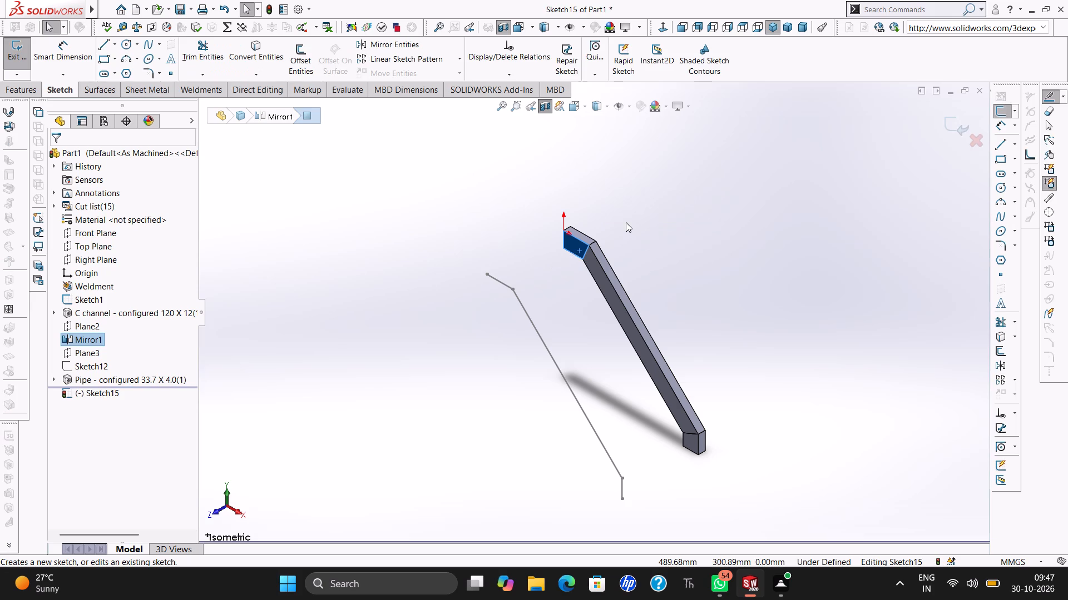
pyautogui.hotkey('ctrl', '8')
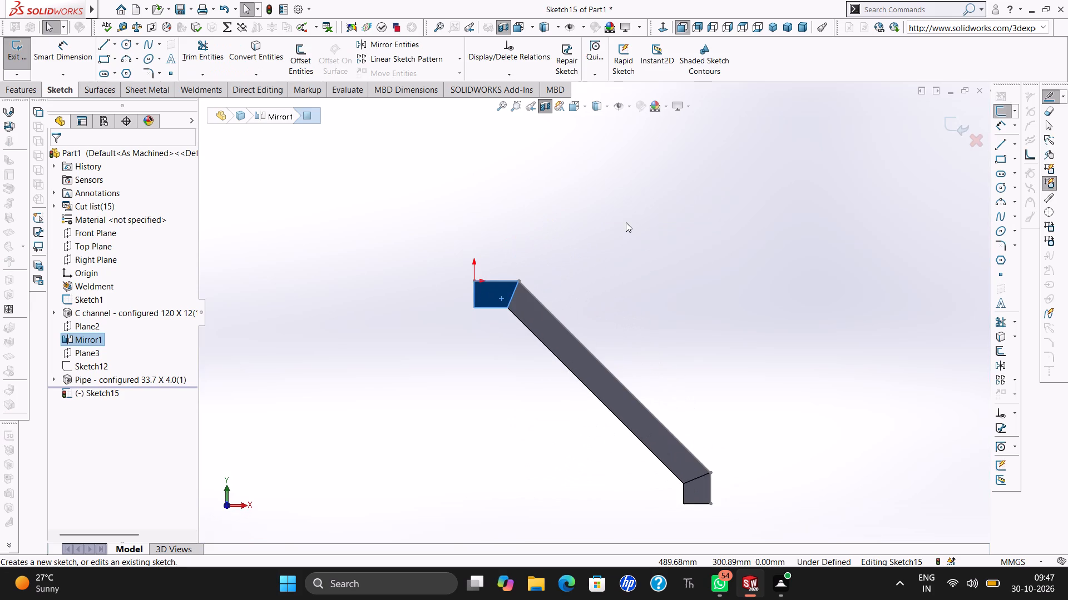
pyautogui.keyDown('ctrl'); pyautogui.scroll(3, 491, 295); pyautogui.keyUp('ctrl')
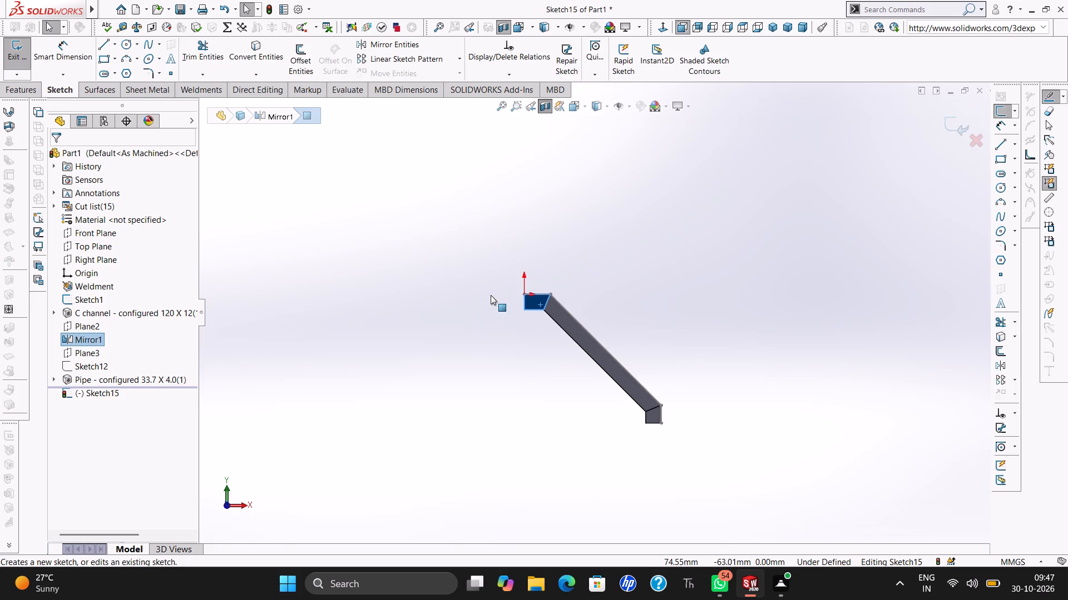
pyautogui.keyDown('ctrl'); pyautogui.scroll(-8, 491, 295); pyautogui.keyUp('ctrl')
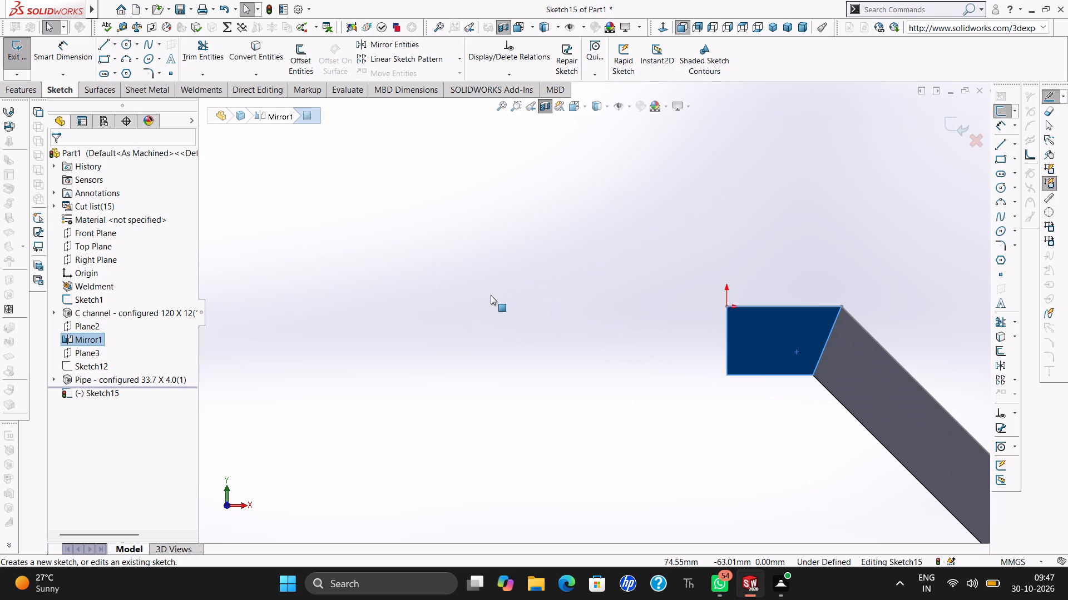
pyautogui.hotkey('ctrl', '8')
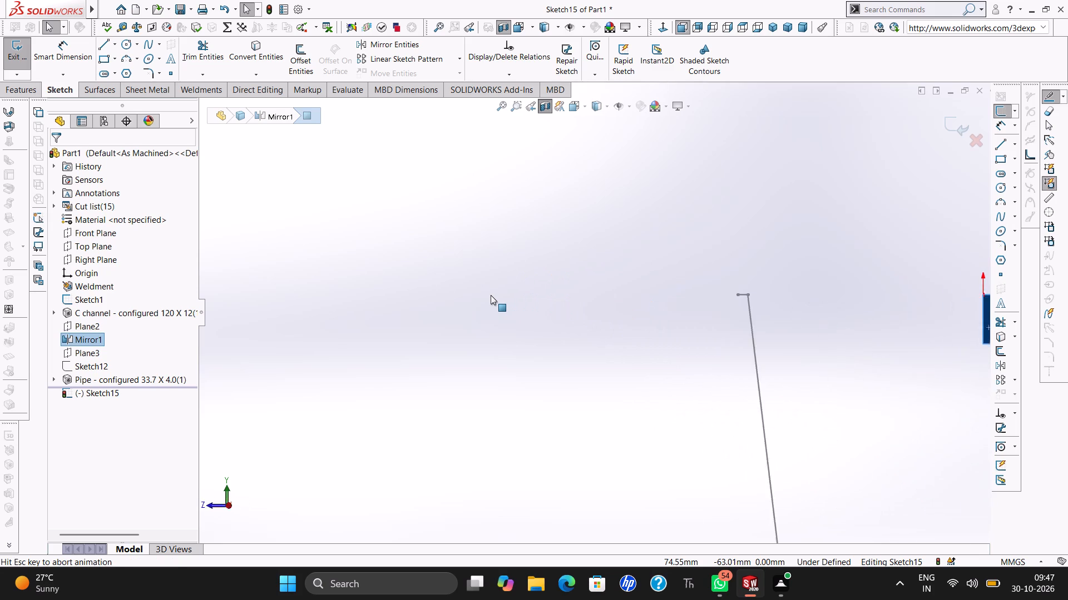
pyautogui.hotkey('ctrl', '8')
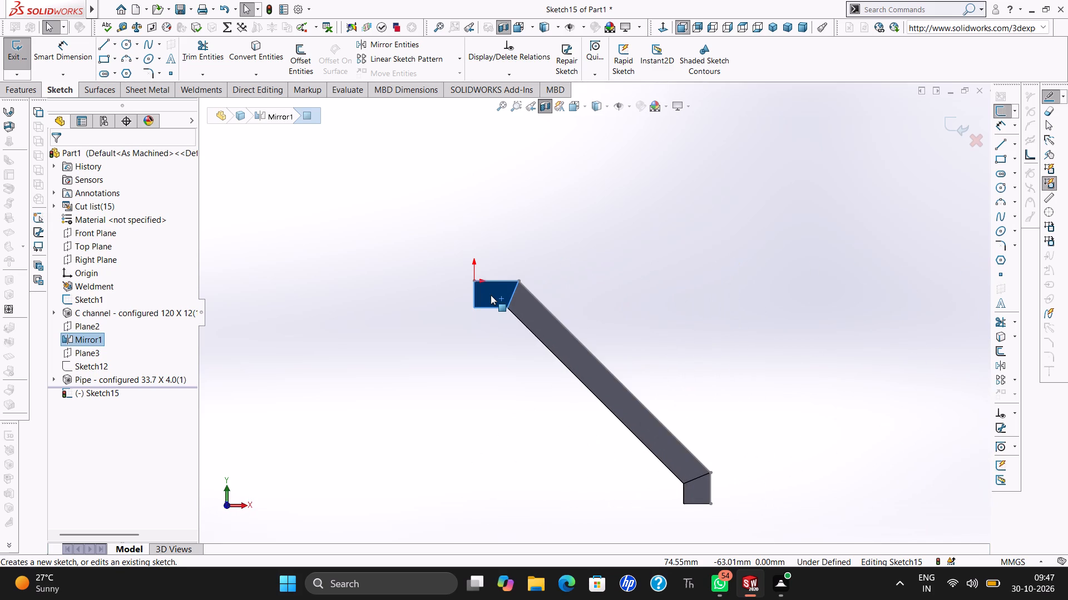
pyautogui.keyDown('ctrl'); pyautogui.scroll(-8, 491, 295); pyautogui.keyUp('ctrl')
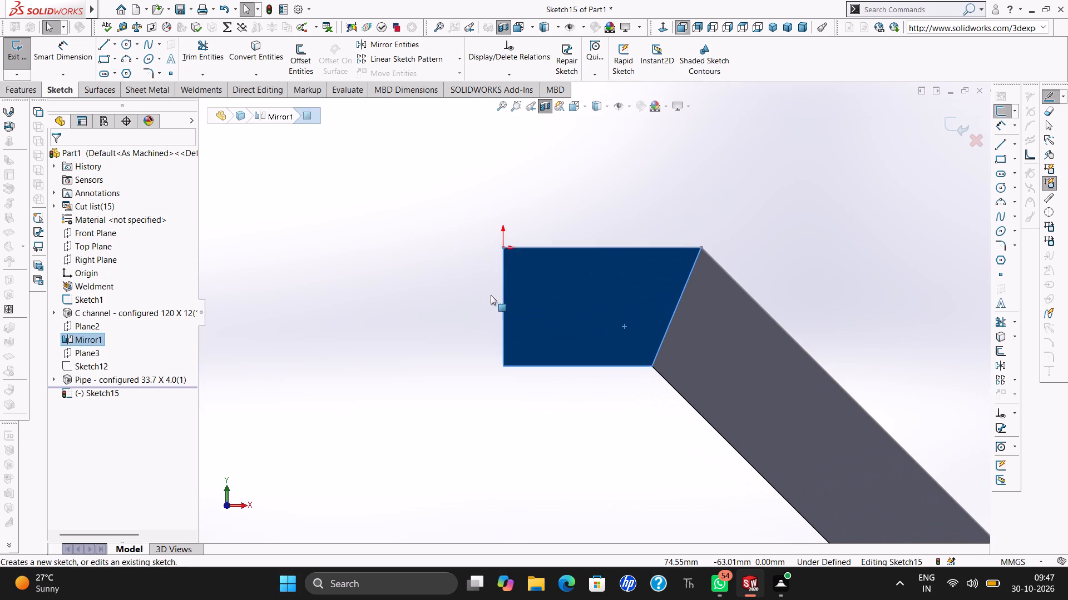
pyautogui.keyDown('ctrl'); pyautogui.scroll(-1, 491, 295); pyautogui.keyUp('ctrl')
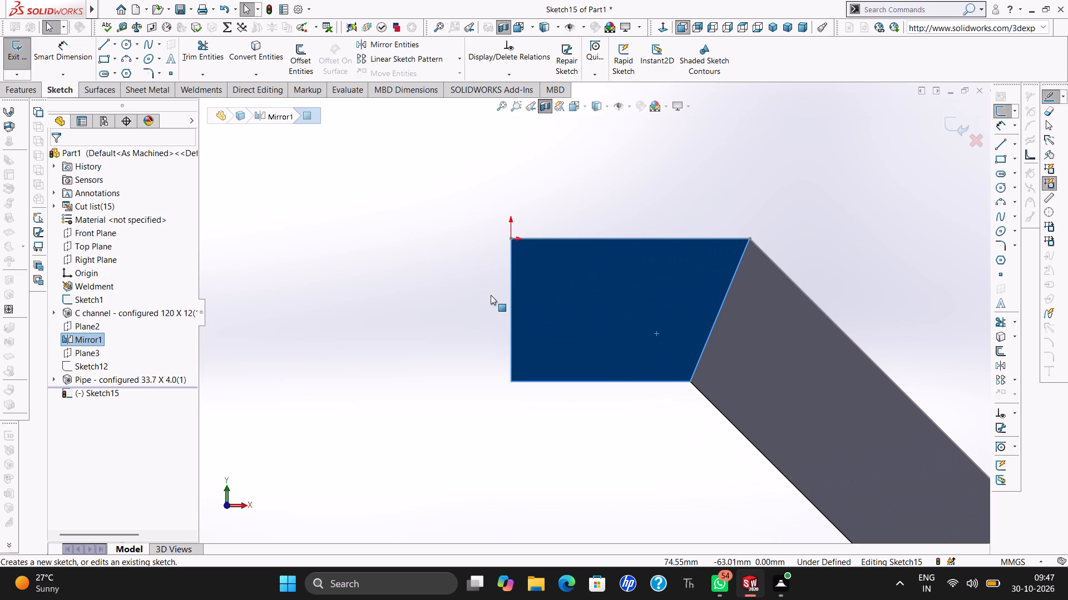
pyautogui.click(107, 46)
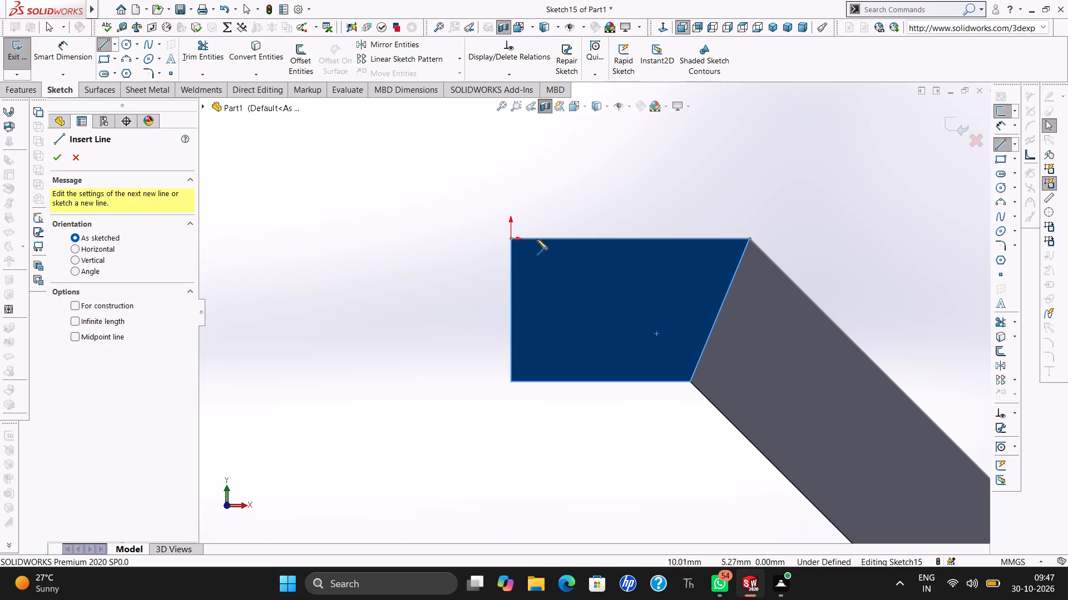
pyautogui.click(591, 286)
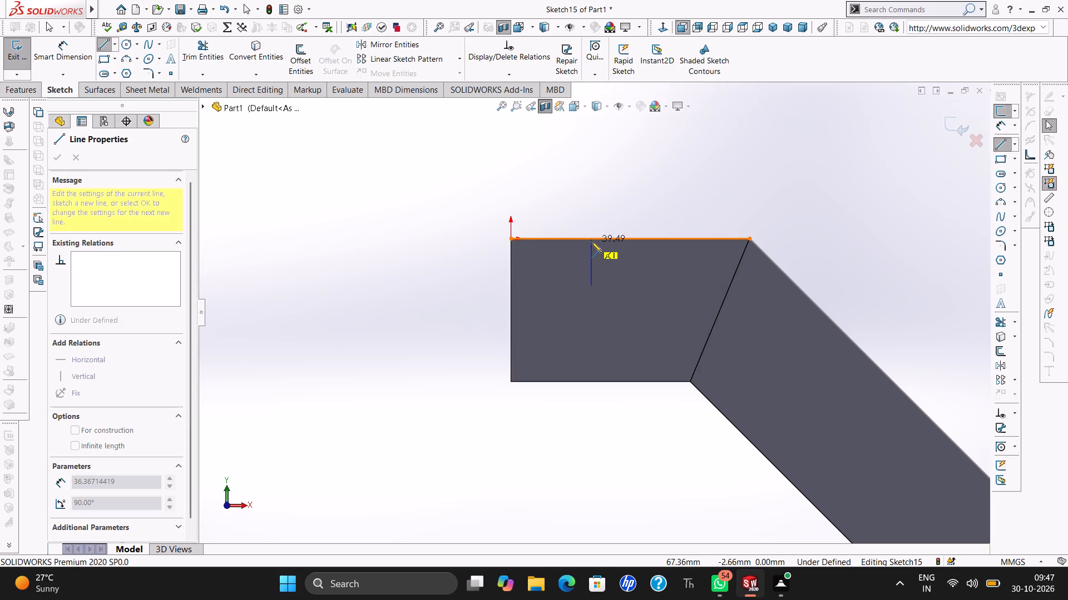
pyautogui.moveTo(591, 242); pyautogui.dragTo(734, 235)
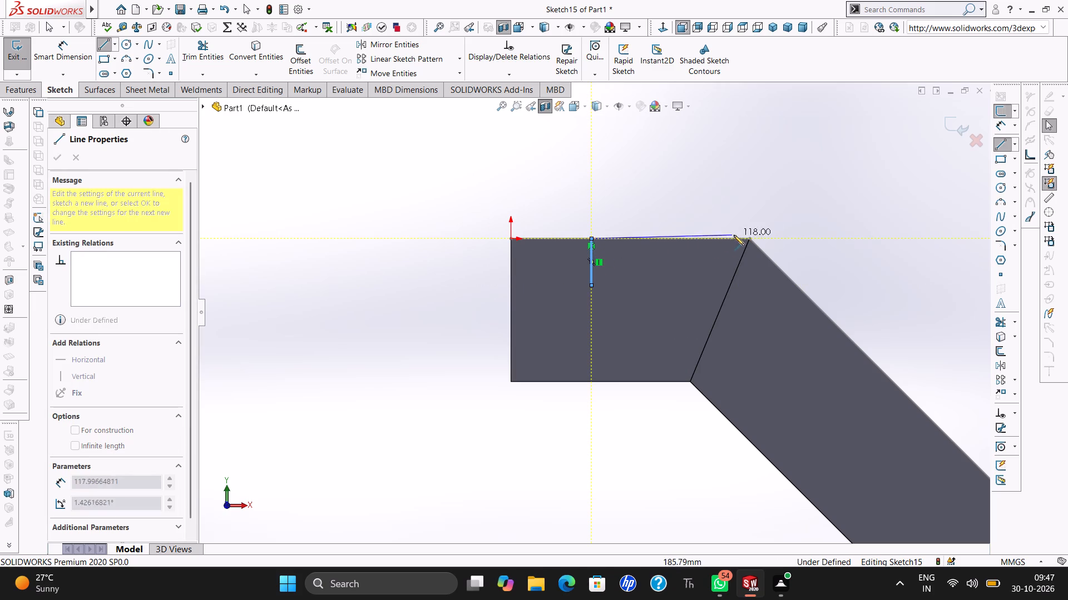
pyautogui.moveTo(734, 235); pyautogui.dragTo(748, 237)
pyautogui.moveTo(748, 237); pyautogui.dragTo(751, 285)
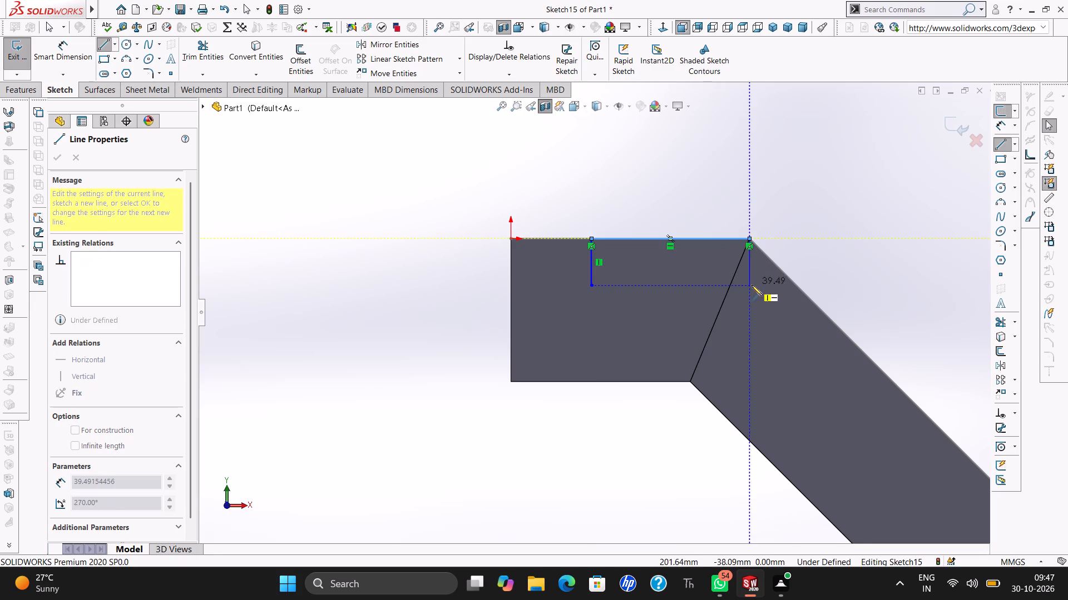
pyautogui.moveTo(751, 285); pyautogui.dragTo(751, 287)
pyautogui.press('Escape')
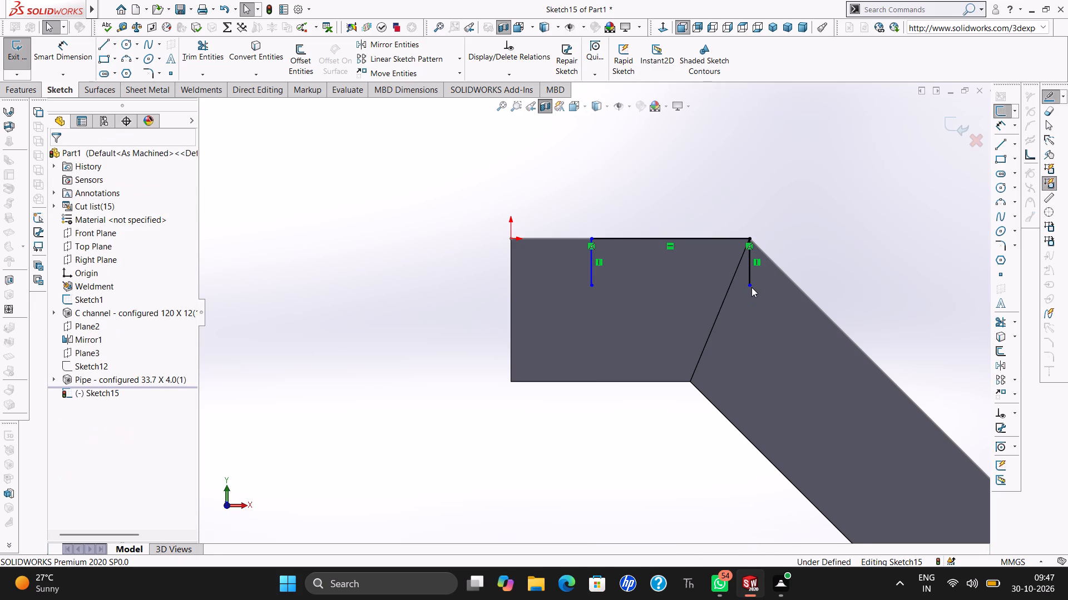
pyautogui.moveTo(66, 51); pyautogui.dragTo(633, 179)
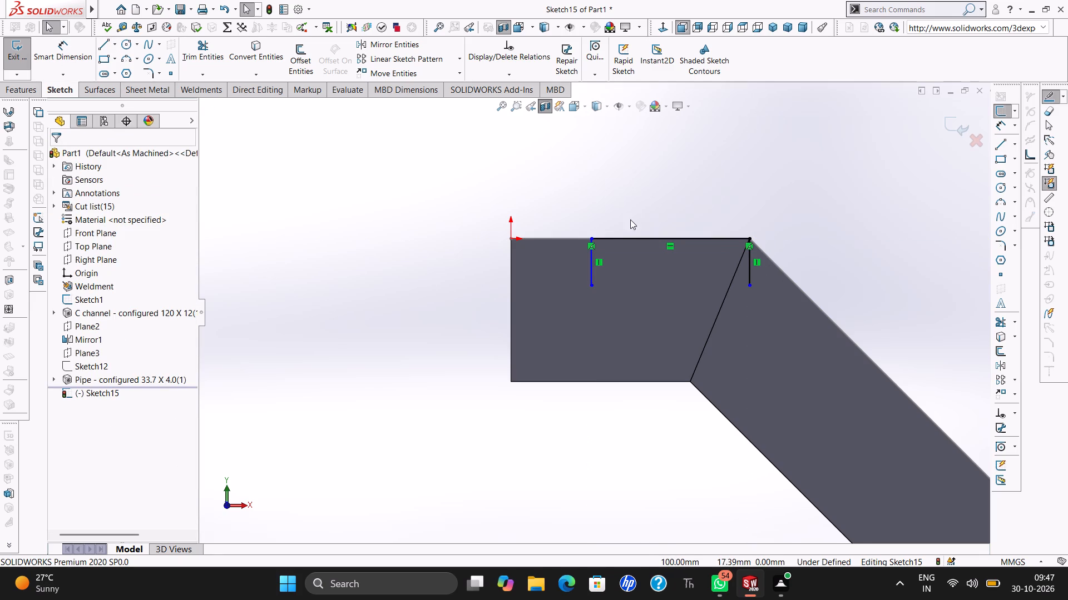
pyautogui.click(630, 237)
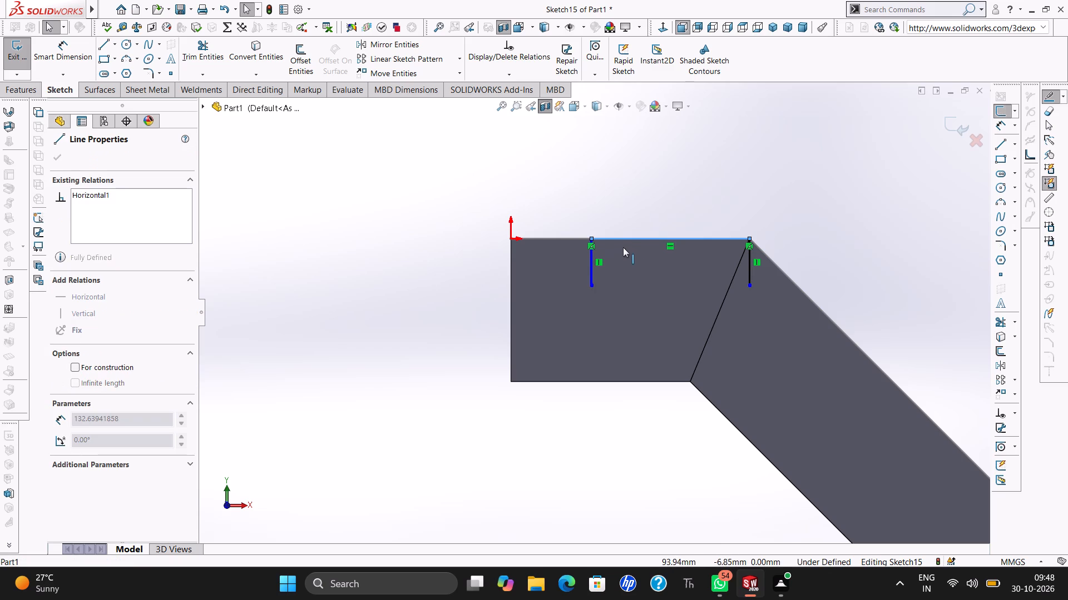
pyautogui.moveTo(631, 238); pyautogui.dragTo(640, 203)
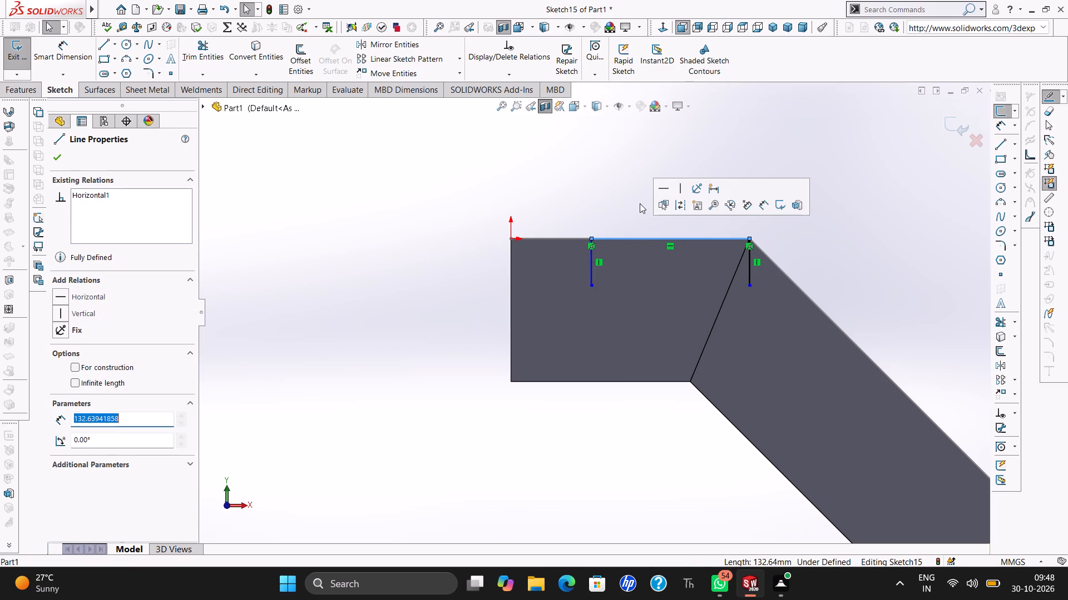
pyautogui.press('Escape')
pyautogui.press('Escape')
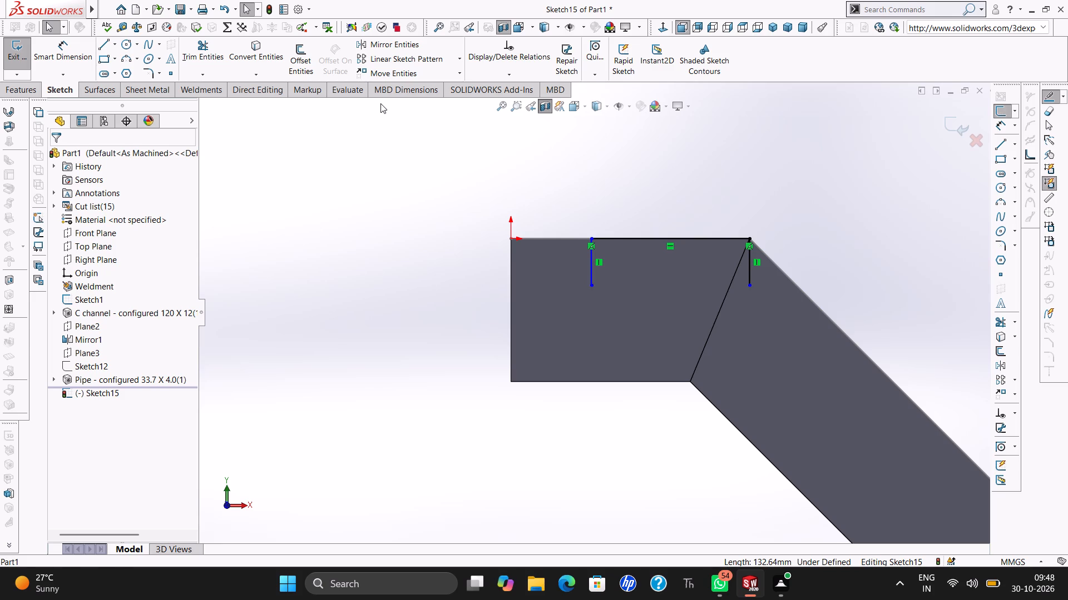
# Dimension the horizontal line along the stringer's top edge to 150 mm.
pyautogui.click(67, 44)
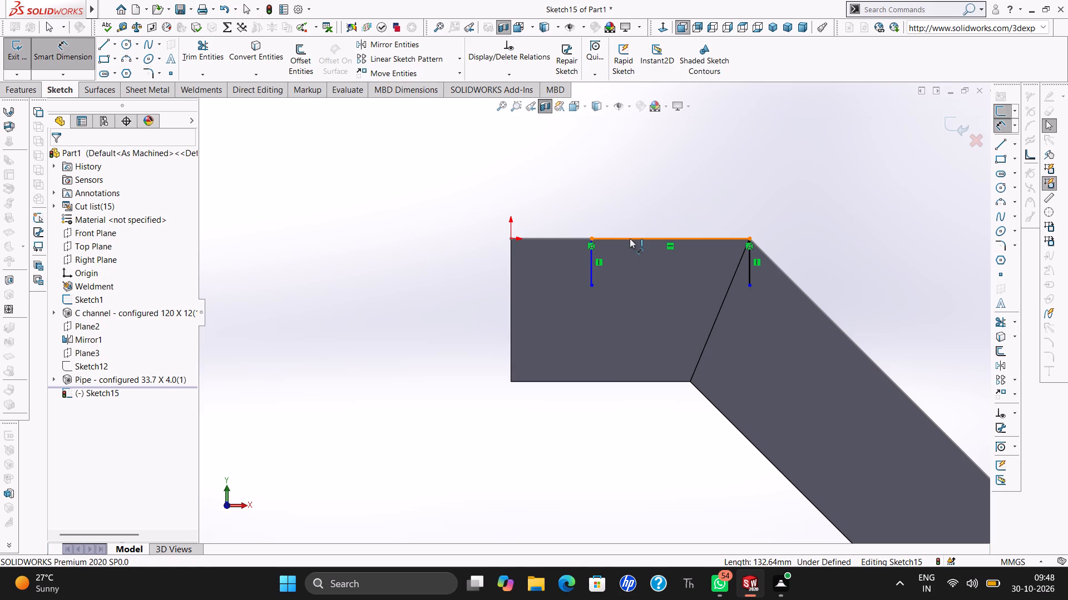
pyautogui.moveTo(630, 238); pyautogui.dragTo(653, 192)
pyautogui.click(653, 192)
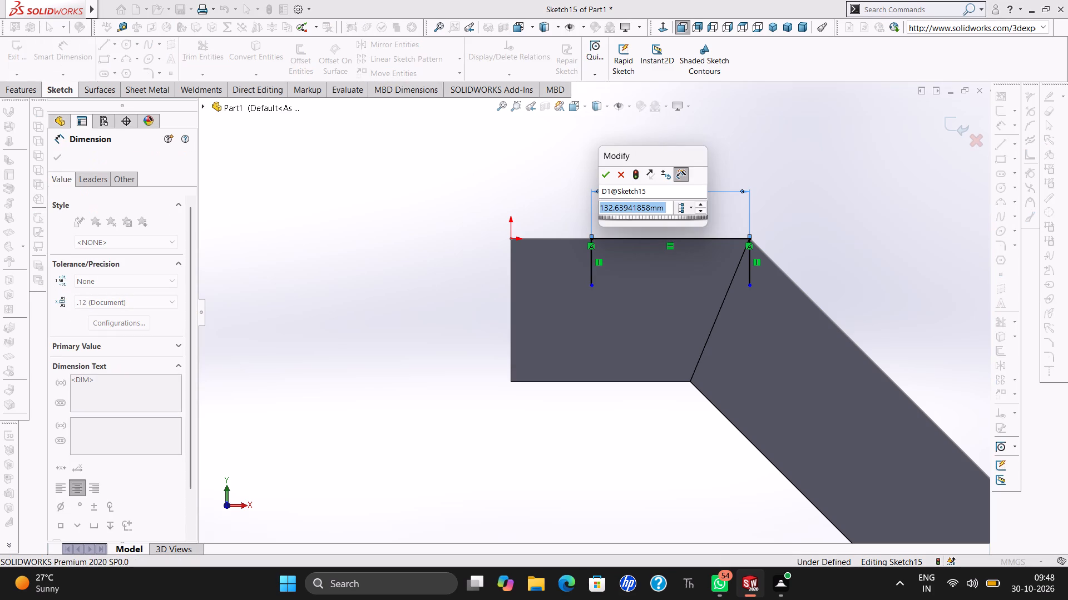
pyautogui.write('150')
pyautogui.press('Return')
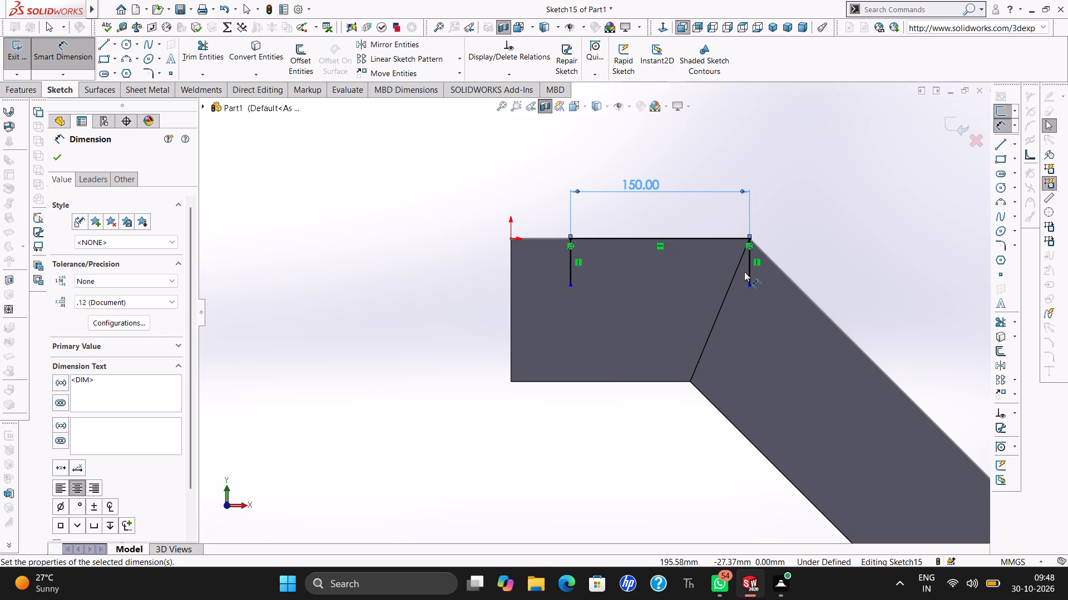
# Dimension both vertical lines below the top edge to 40 mm each.
pyautogui.moveTo(749, 273); pyautogui.dragTo(803, 261)
pyautogui.click(803, 261)
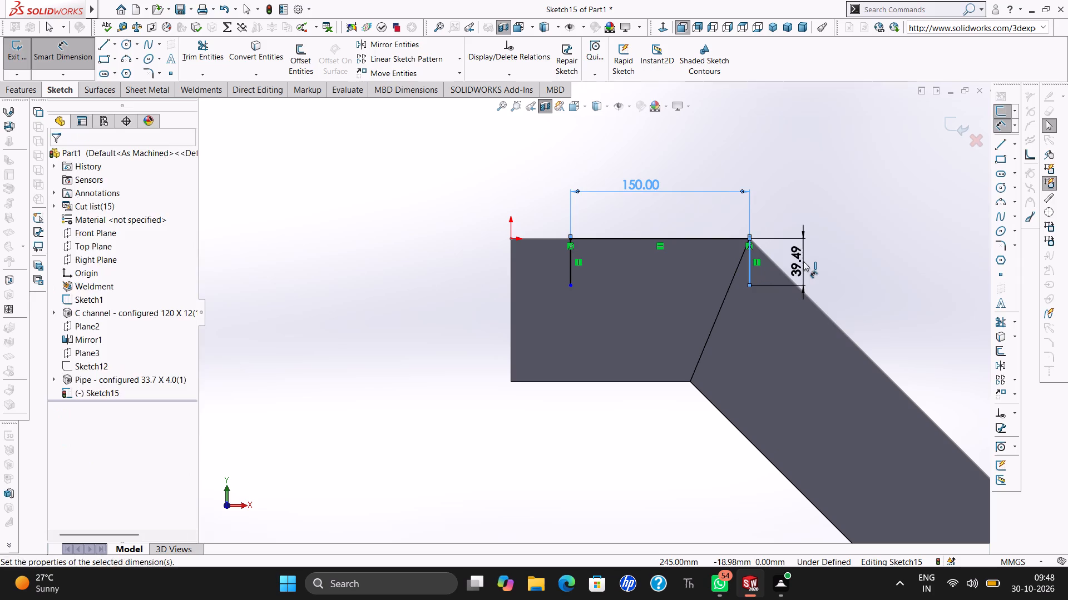
pyautogui.press('1')
pyautogui.press('BackSpace')
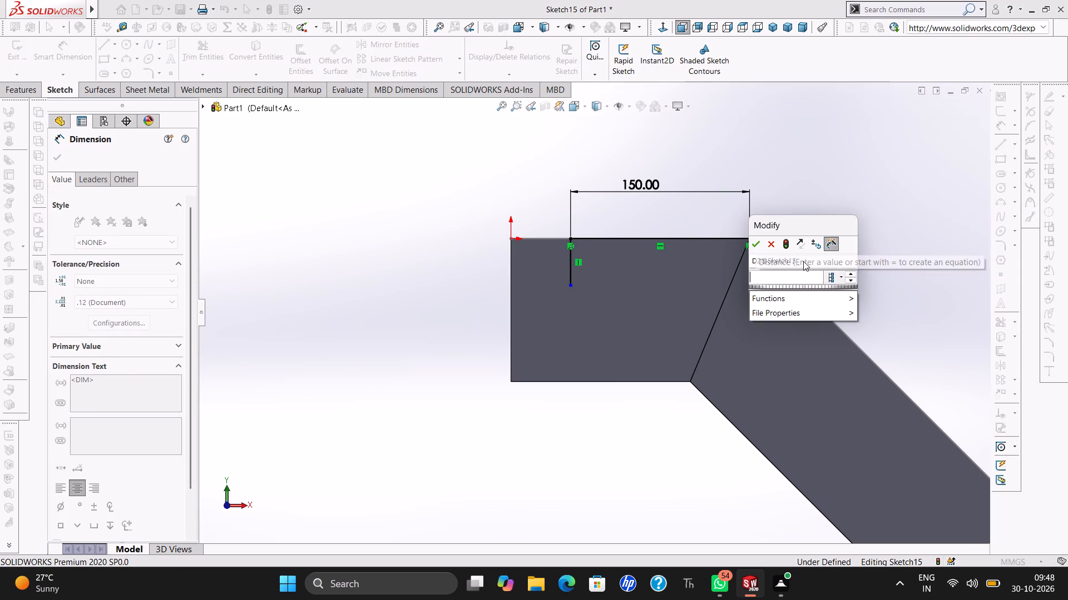
pyautogui.write('40')
pyautogui.press('Return')
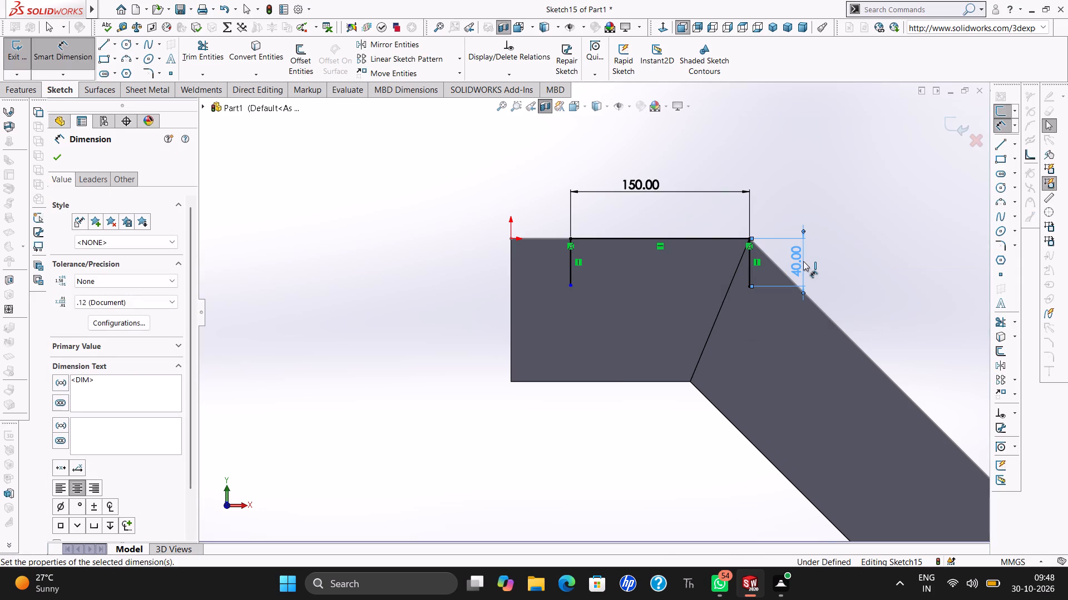
pyautogui.moveTo(572, 266); pyautogui.dragTo(499, 259)
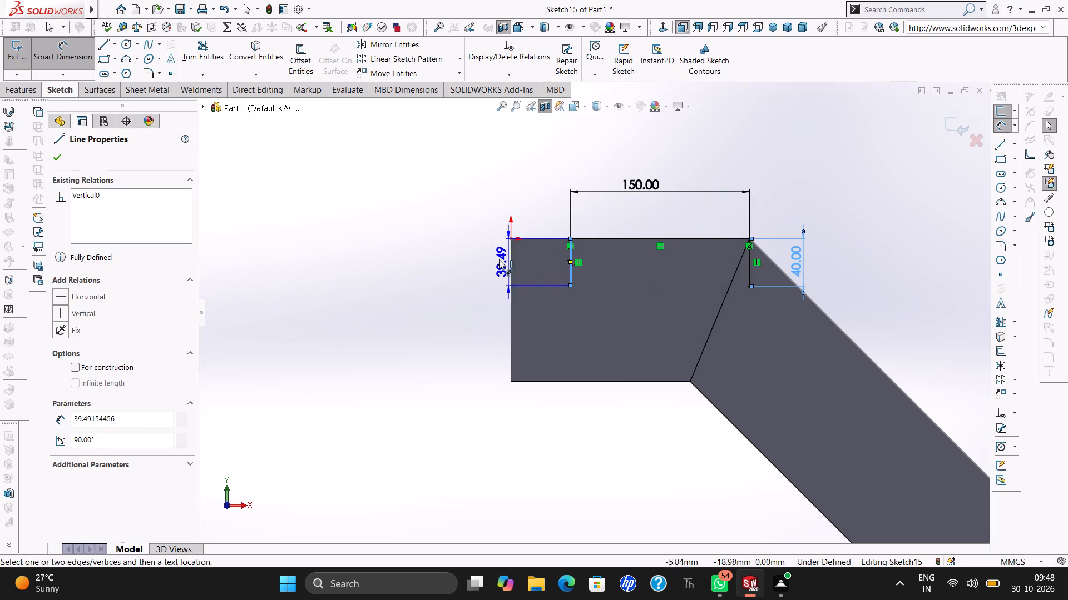
pyautogui.moveTo(499, 259); pyautogui.dragTo(496, 259)
pyautogui.click(496, 259)
pyautogui.write('40')
pyautogui.press('Return')
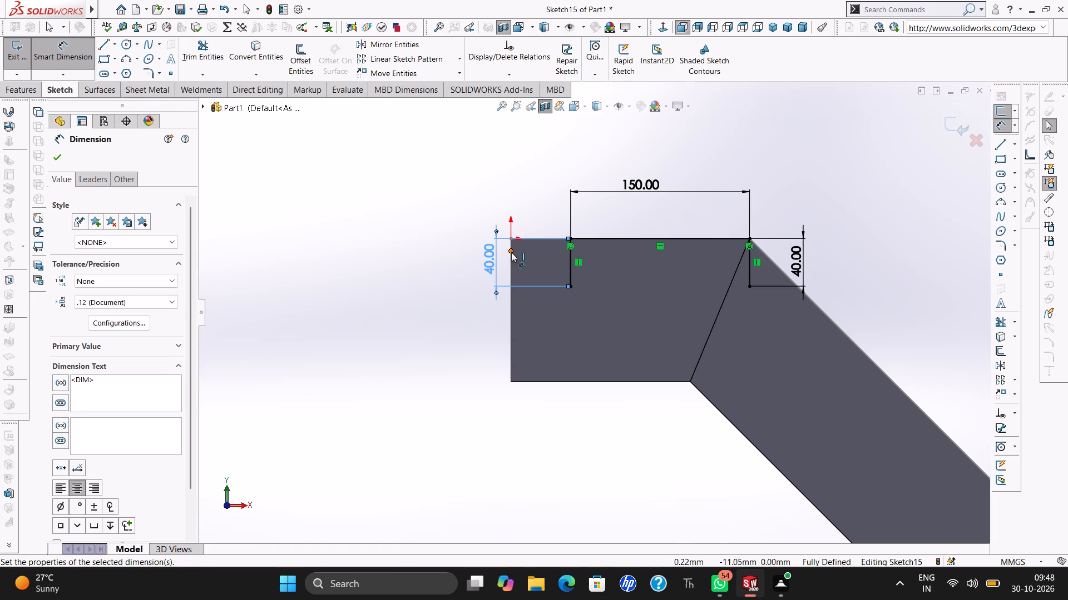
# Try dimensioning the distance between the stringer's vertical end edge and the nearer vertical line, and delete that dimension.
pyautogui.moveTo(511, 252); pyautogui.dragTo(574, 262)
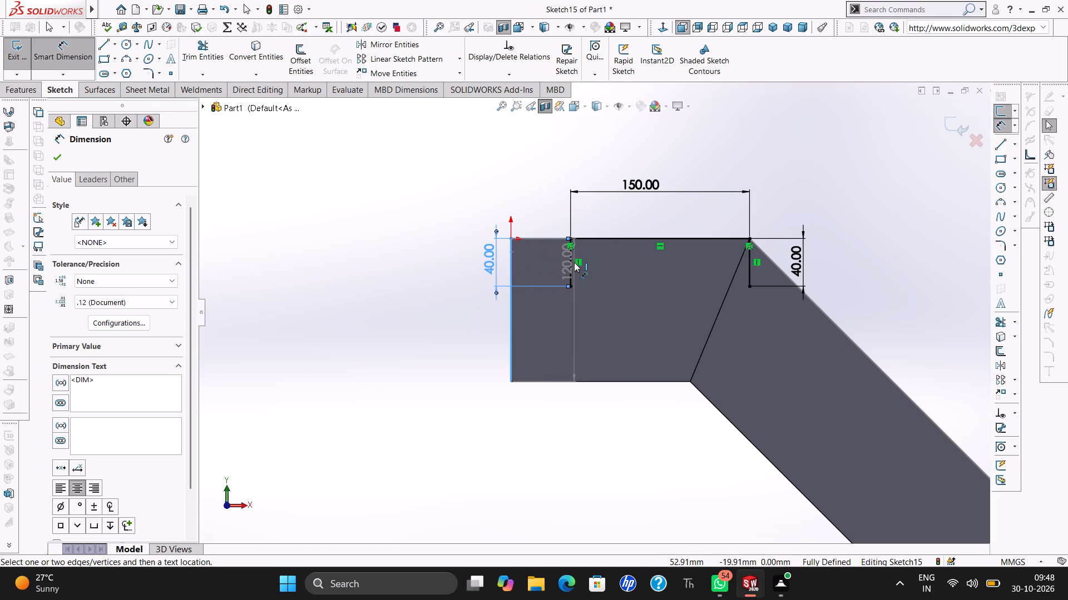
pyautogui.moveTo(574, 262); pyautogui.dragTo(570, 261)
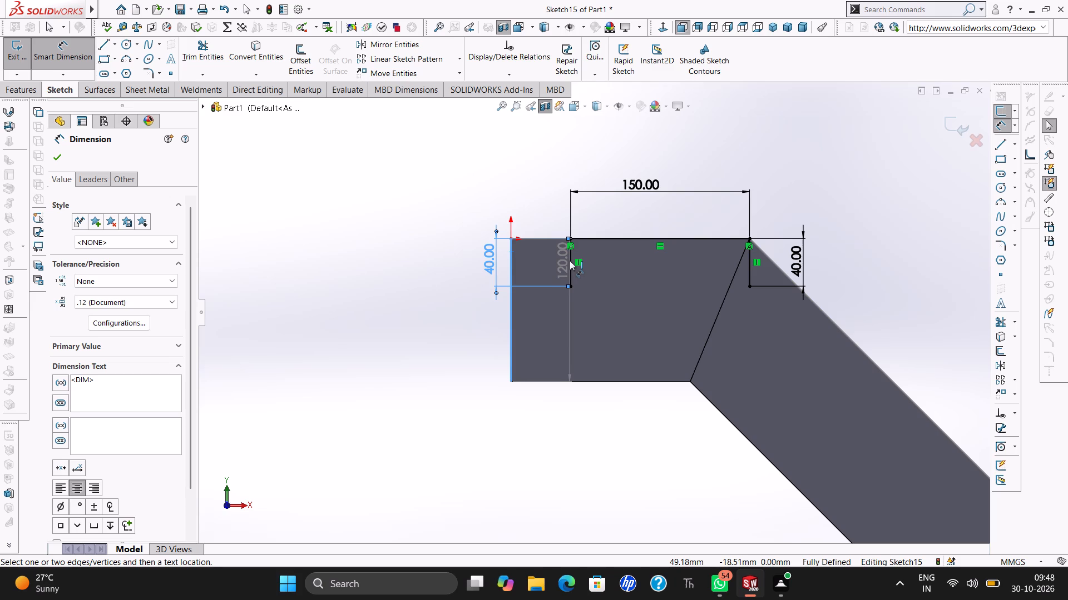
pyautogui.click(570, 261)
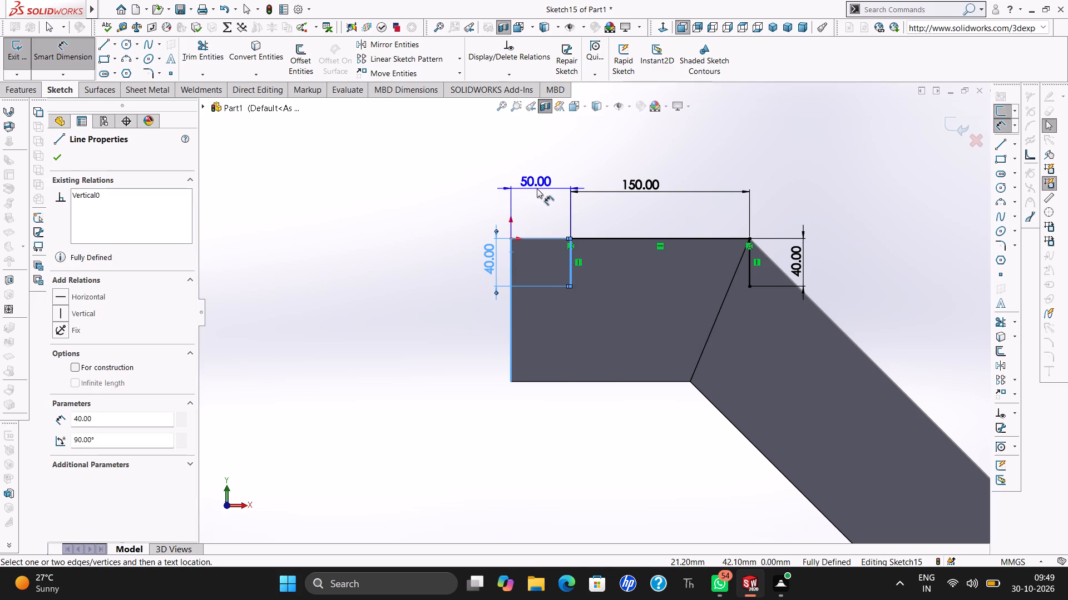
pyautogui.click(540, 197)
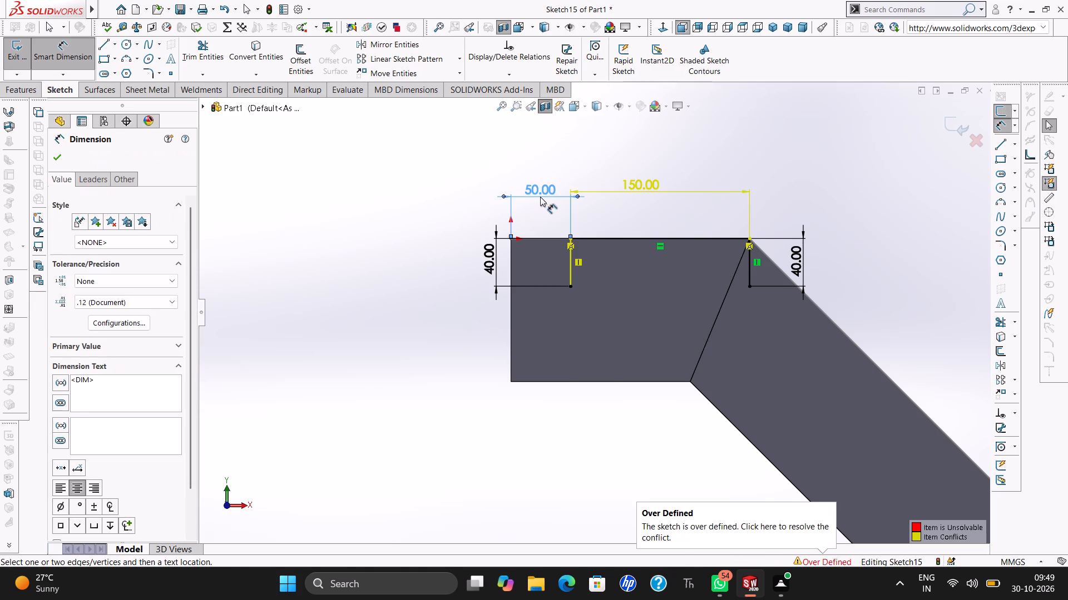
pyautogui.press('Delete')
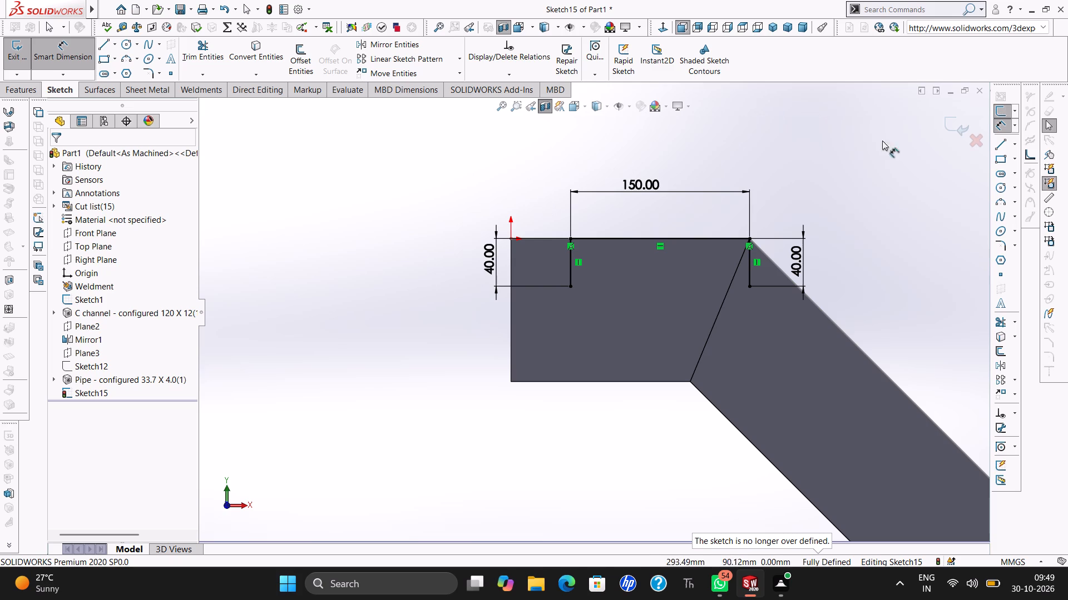
# Finish the sketch on the mirrored stringer and show the model in isometric view.
pyautogui.click(945, 123)
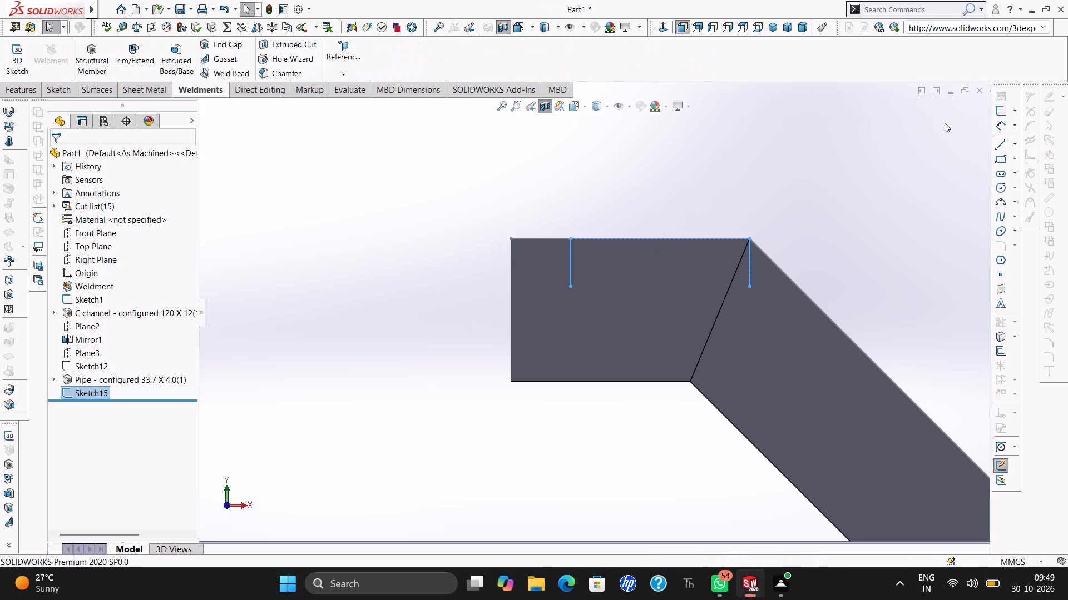
pyautogui.hotkey('ctrl', '7')
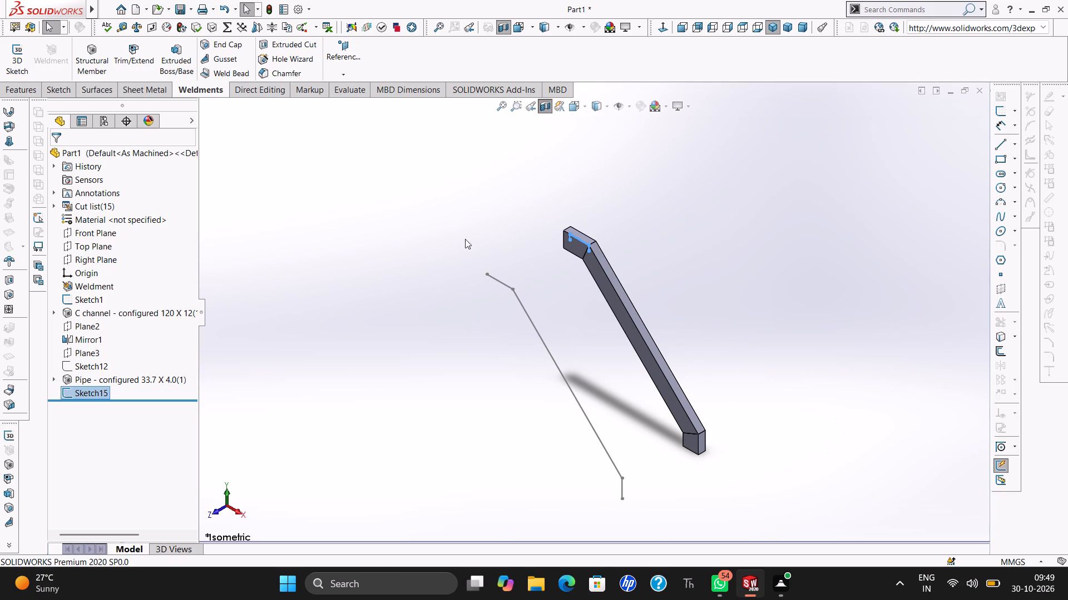
# Edit the profile sketch on the mirrored stringer, setting the vertical line nearer the stringer's end to 15 mm, and finish the sketch.
pyautogui.rightClick(92, 394)
pyautogui.click(103, 323)
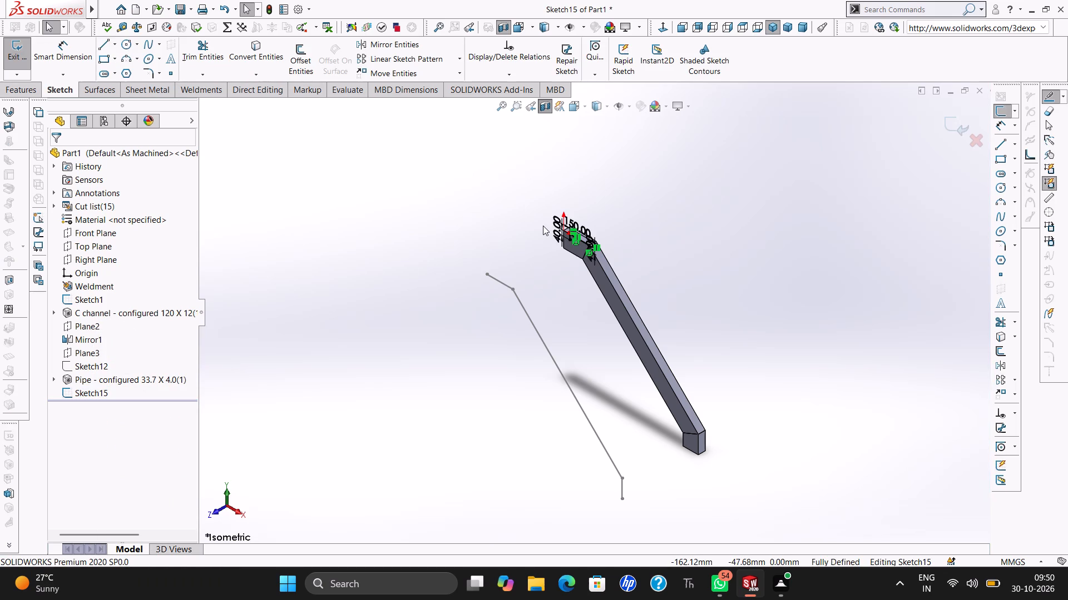
pyautogui.hotkey('ctrl', '8')
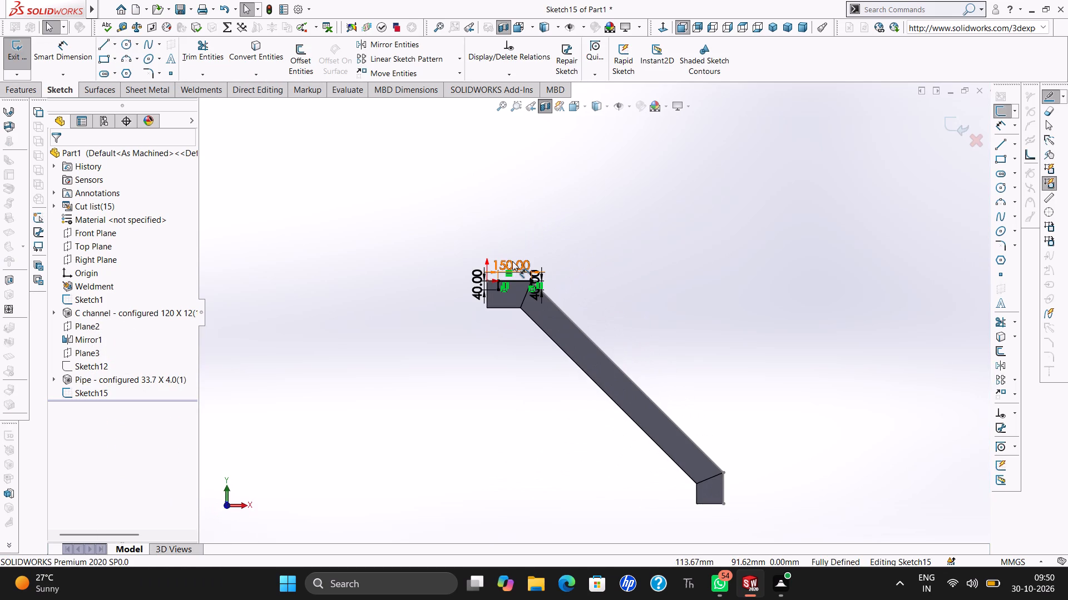
pyautogui.keyDown('ctrl'); pyautogui.scroll(-7, 512, 261); pyautogui.keyUp('ctrl')
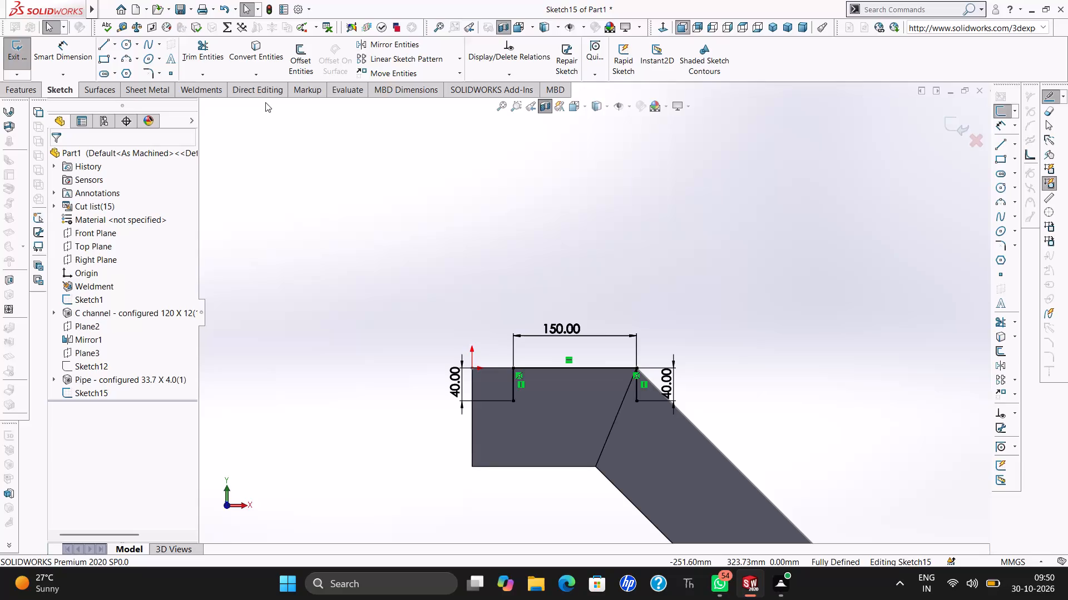
pyautogui.click(70, 47)
pyautogui.press('Escape')
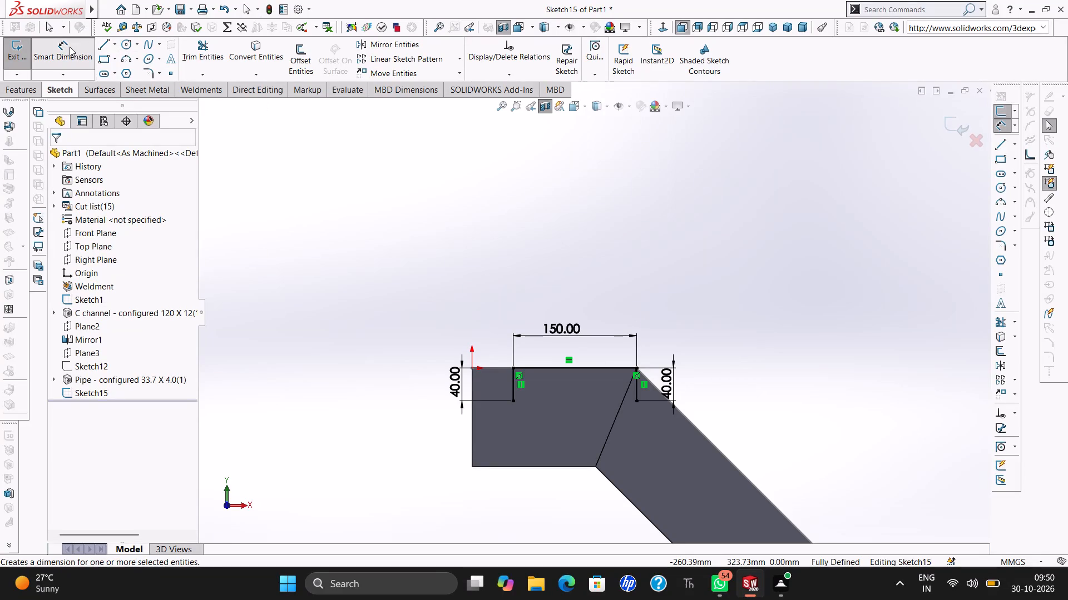
pyautogui.press('Escape')
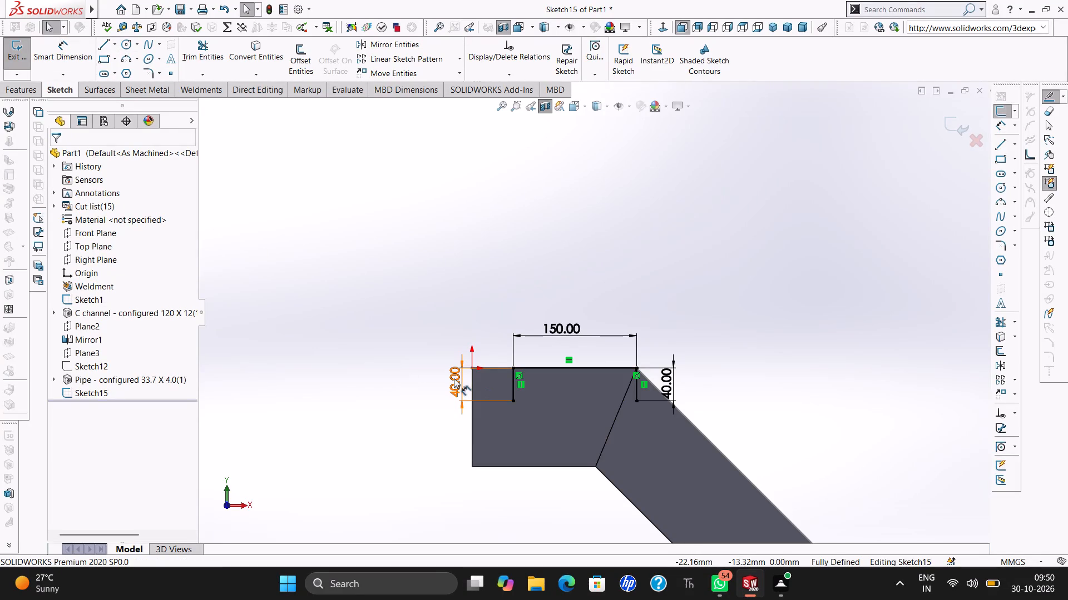
pyautogui.doubleClick(453, 378)
pyautogui.write('15')
pyautogui.press('Return')
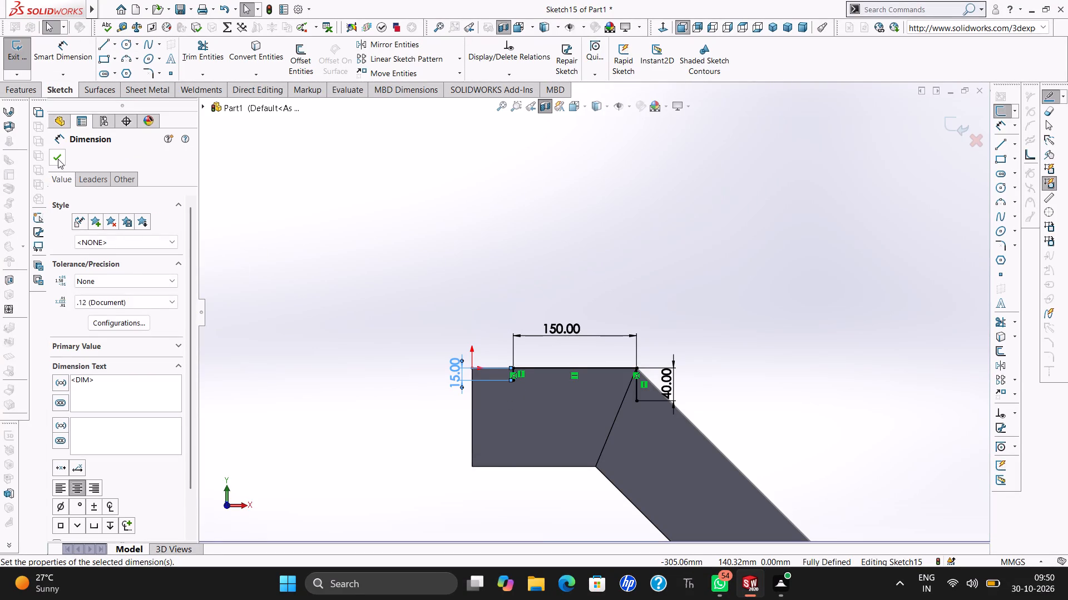
pyautogui.click(58, 159)
pyautogui.click(955, 118)
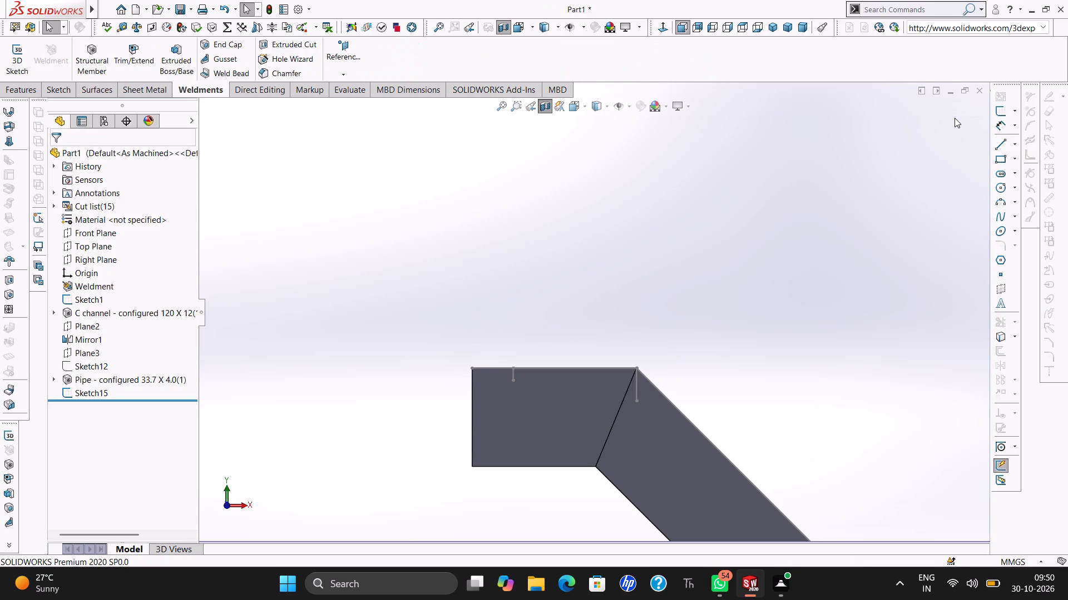
pyautogui.hotkey('ctrl', '7')
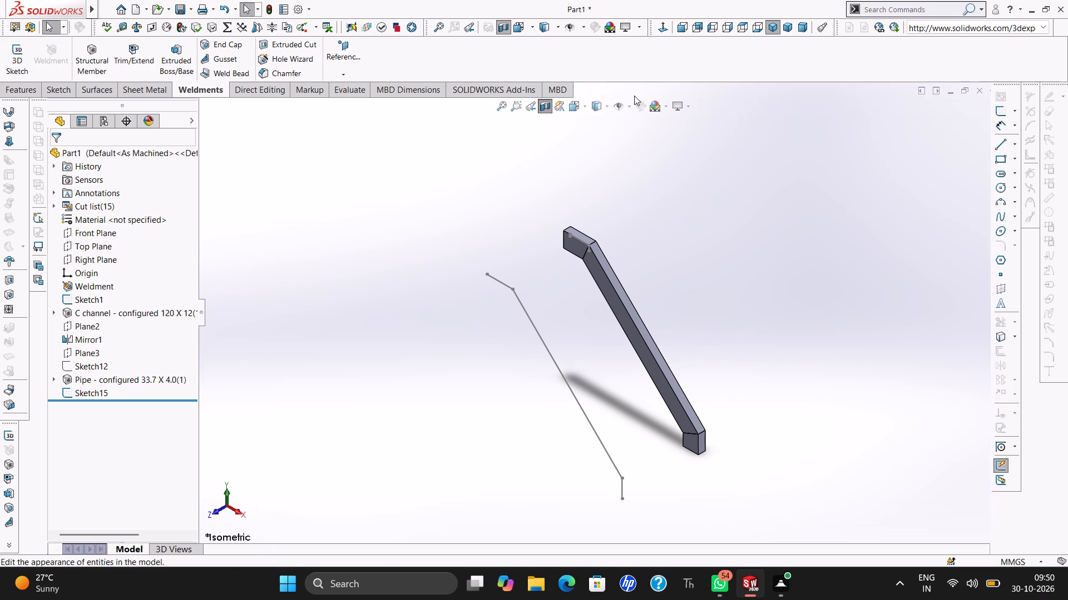
# Turn off the section view to show the complete stair frame.
pyautogui.click(543, 103)
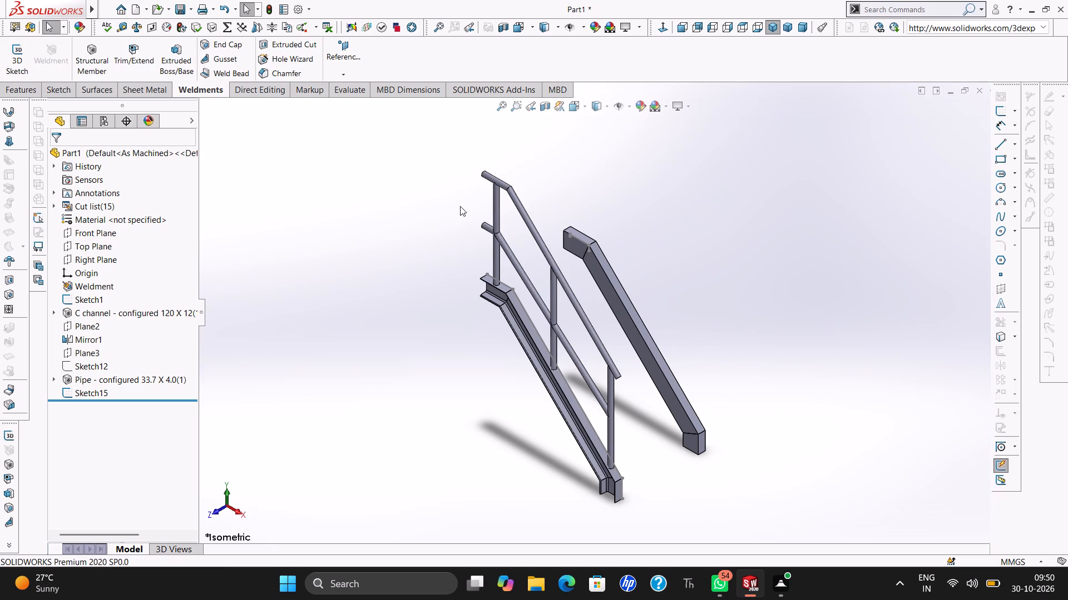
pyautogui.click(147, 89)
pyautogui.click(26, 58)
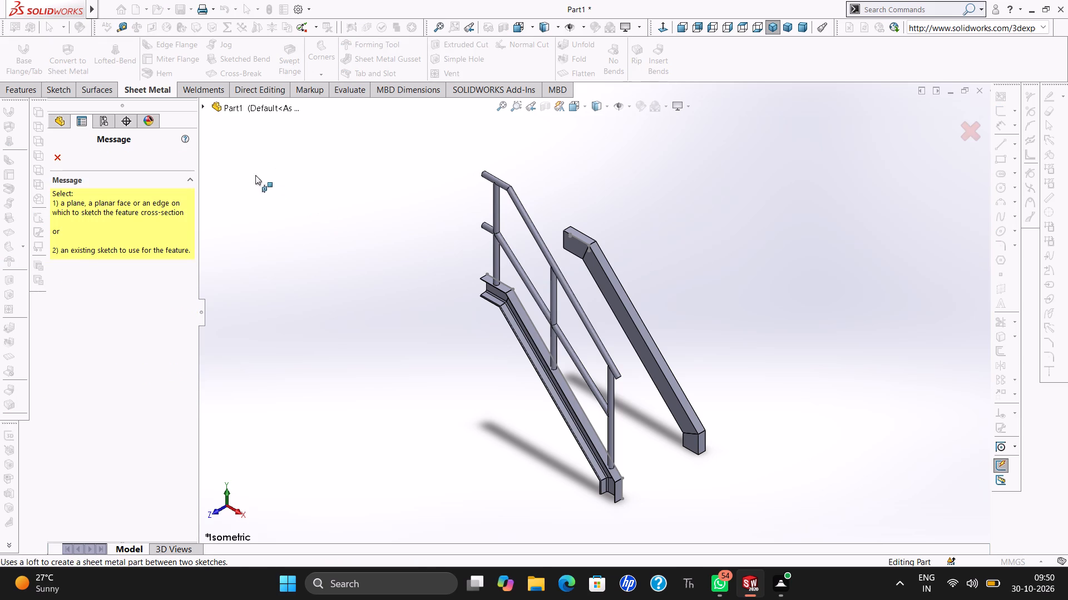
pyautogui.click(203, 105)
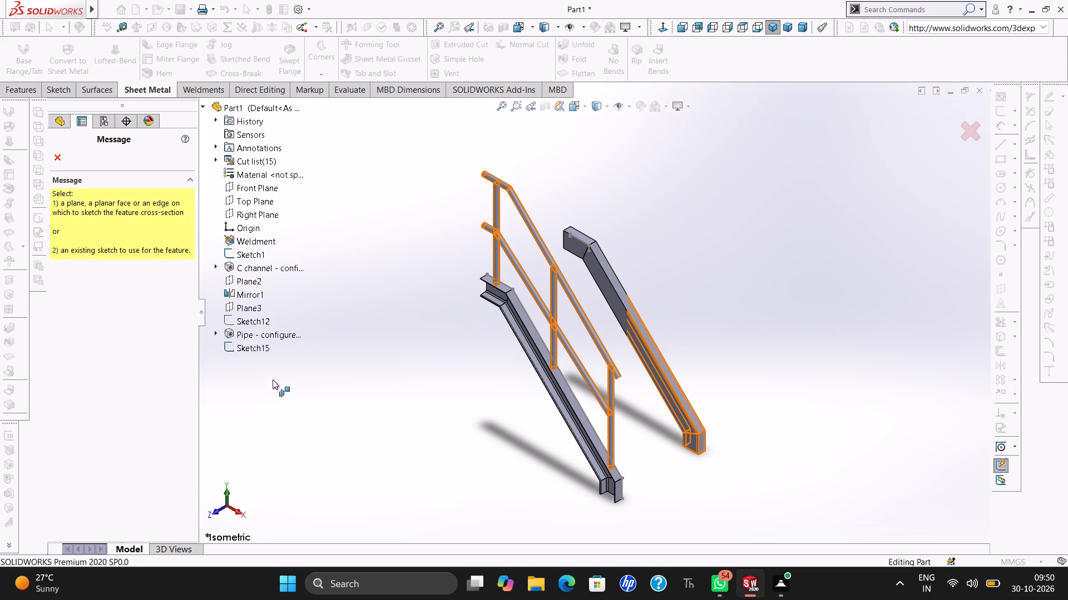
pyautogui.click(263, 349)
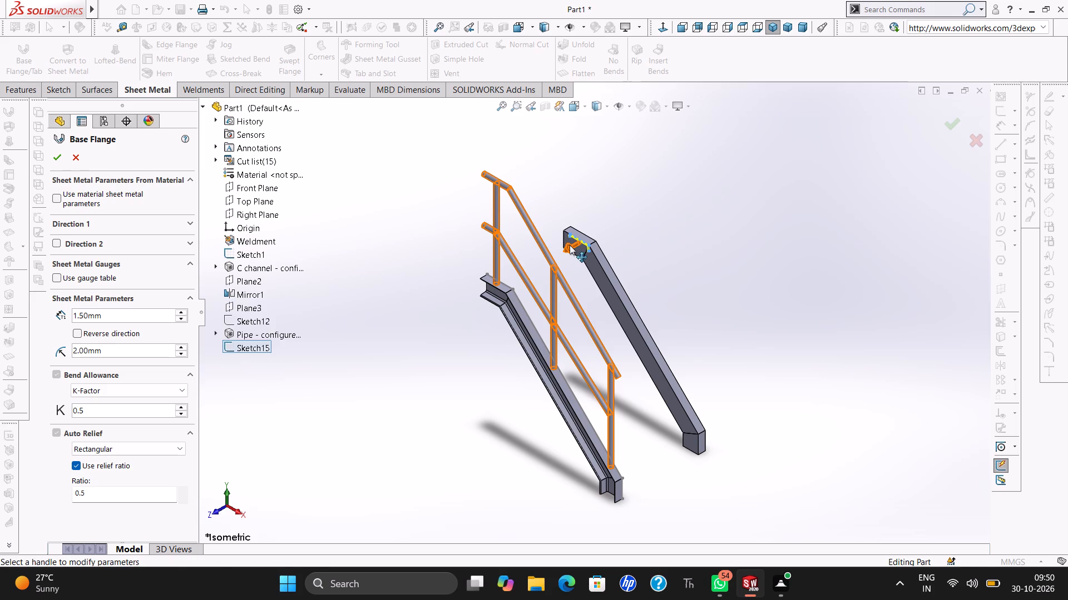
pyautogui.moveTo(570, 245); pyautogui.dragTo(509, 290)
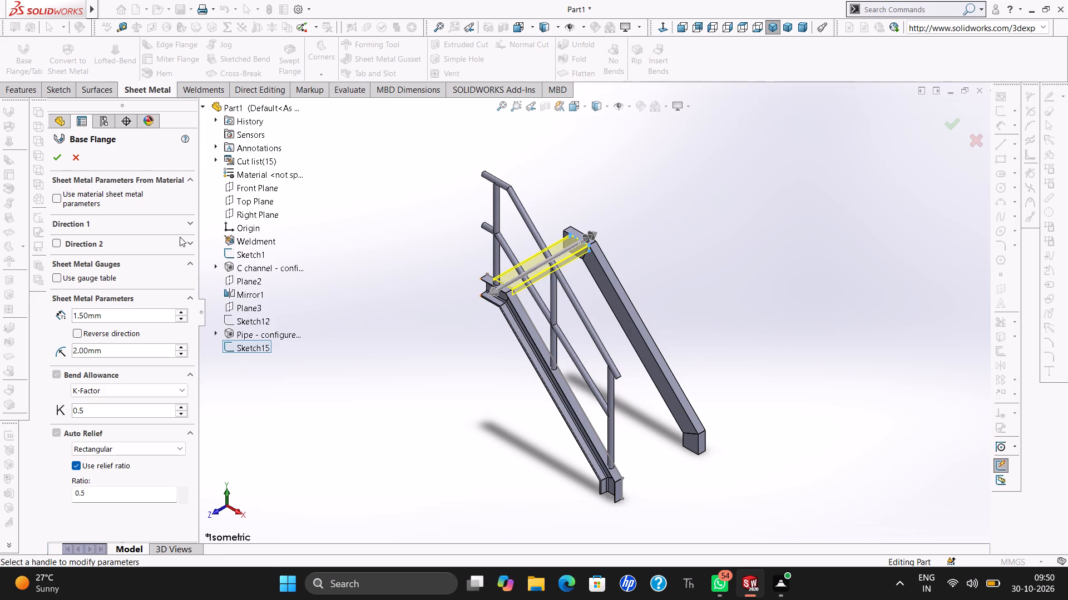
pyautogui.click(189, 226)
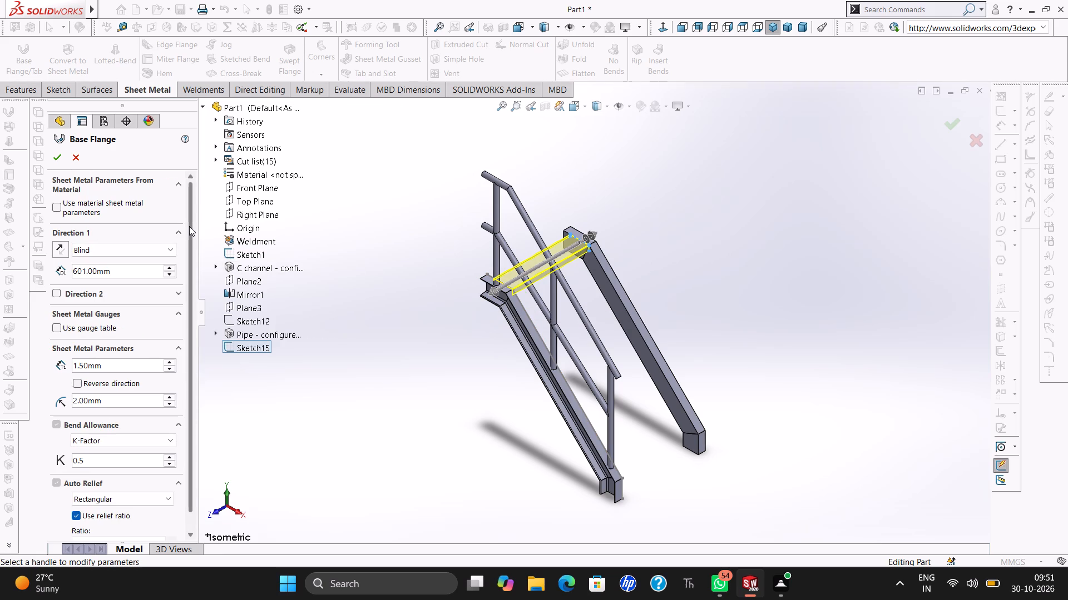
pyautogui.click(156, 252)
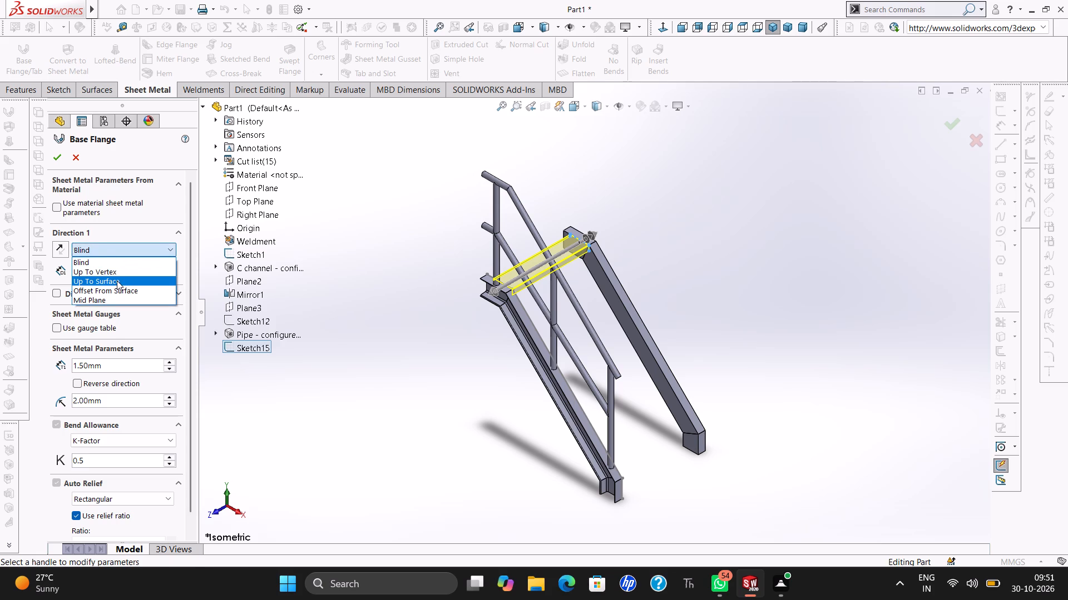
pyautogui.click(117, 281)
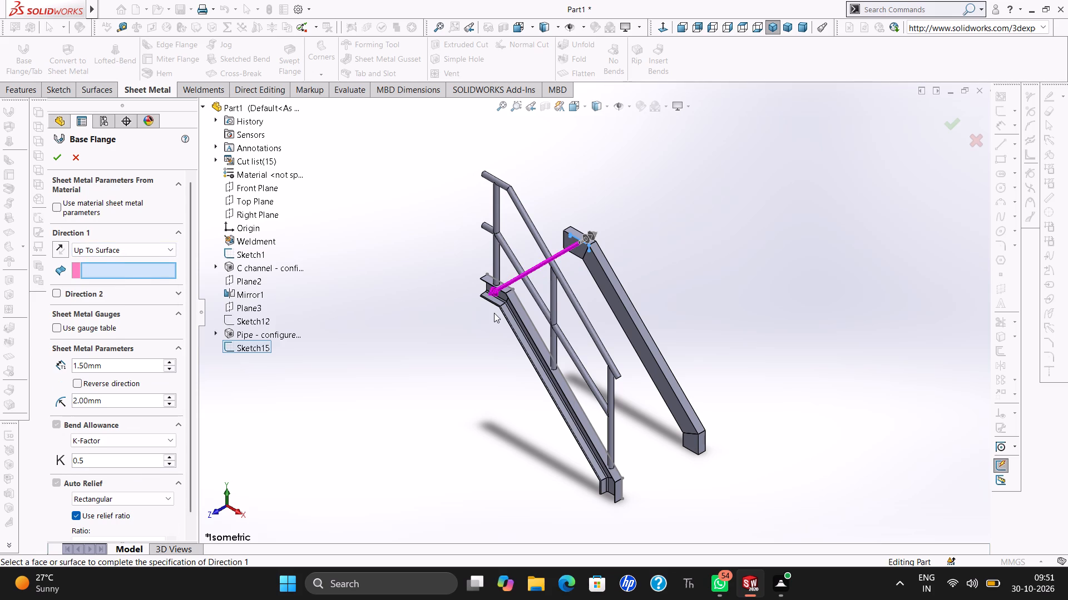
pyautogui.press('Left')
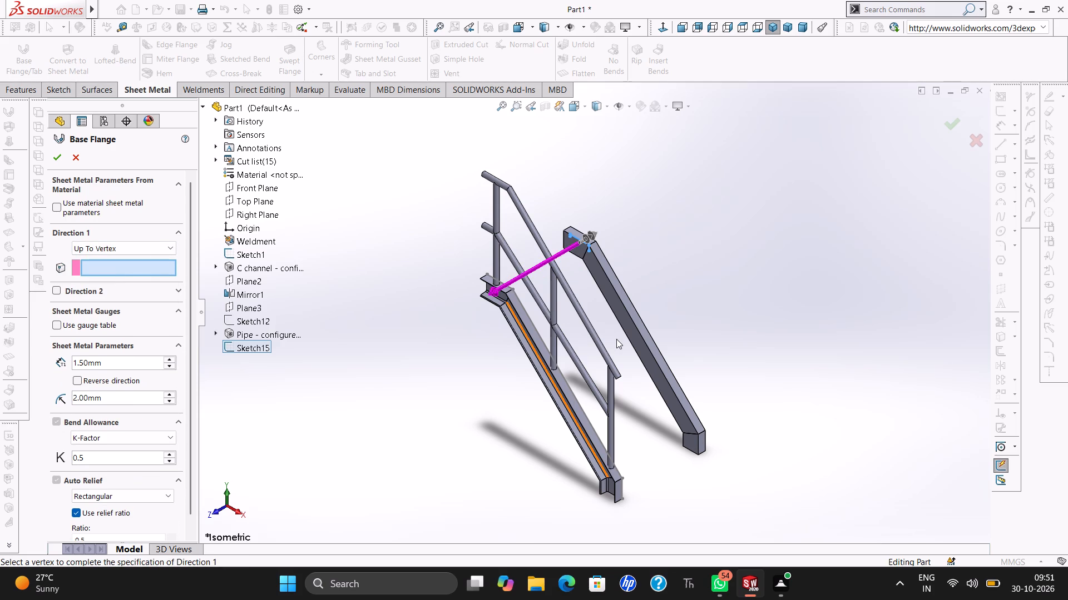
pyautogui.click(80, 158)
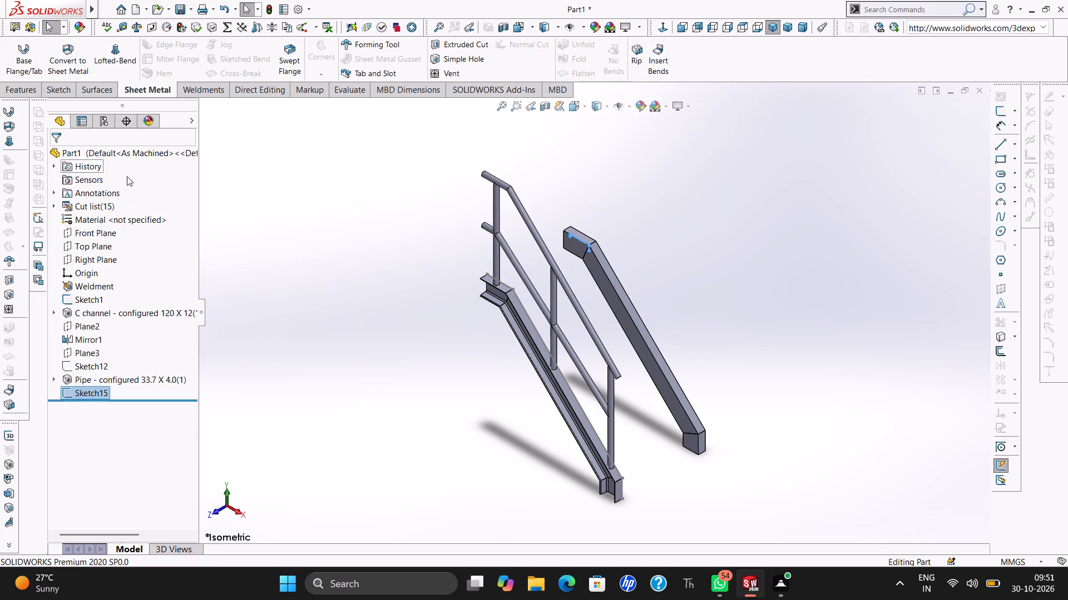
# Create a 1.5 mm thick sheet metal base flange from the three-line profile, Up To Surface at the opposite stringer's face, with 2 mm bend radius.
pyautogui.press('Left')
pyautogui.press('Left')
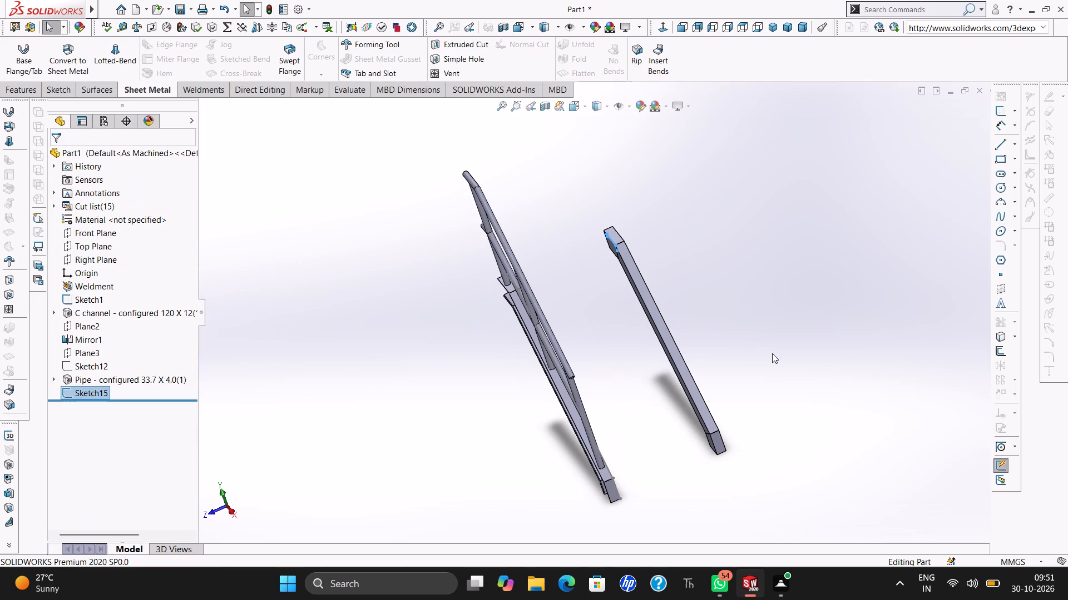
pyautogui.press('Left')
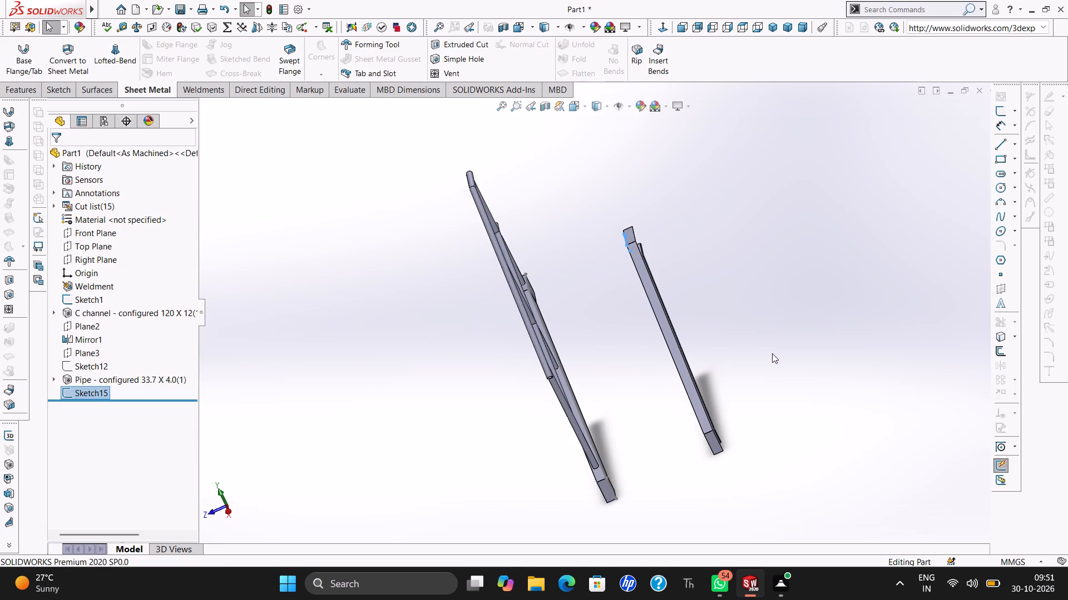
pyautogui.click(24, 63)
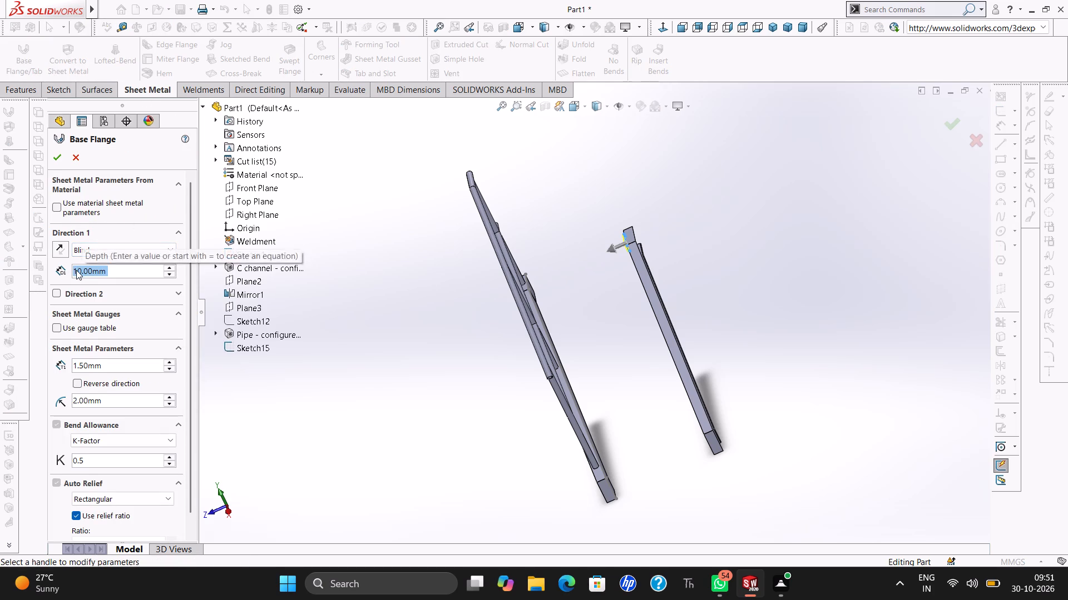
pyautogui.click(120, 254)
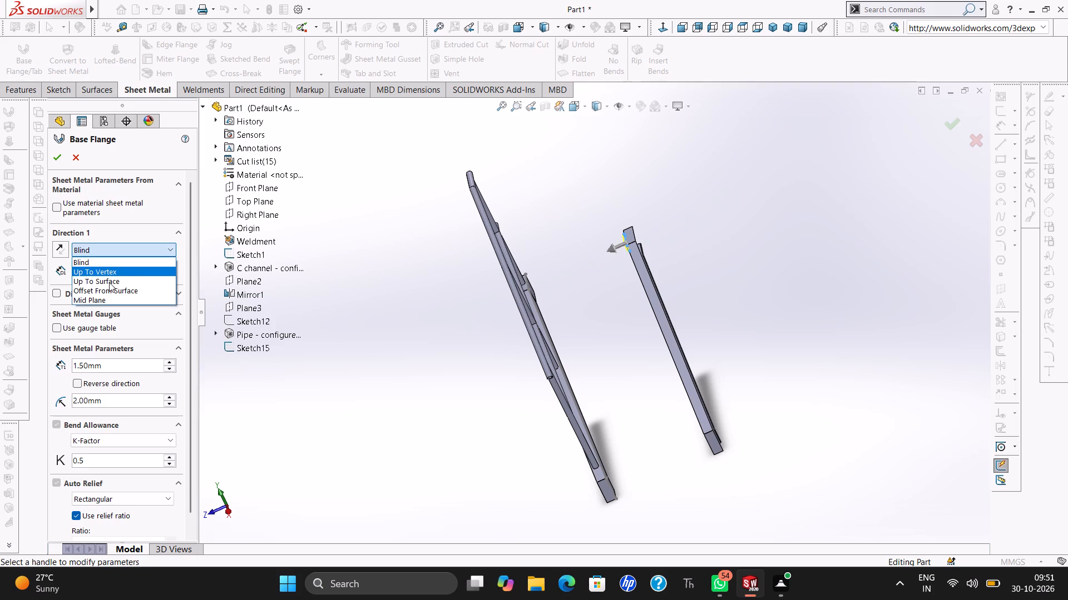
pyautogui.click(107, 284)
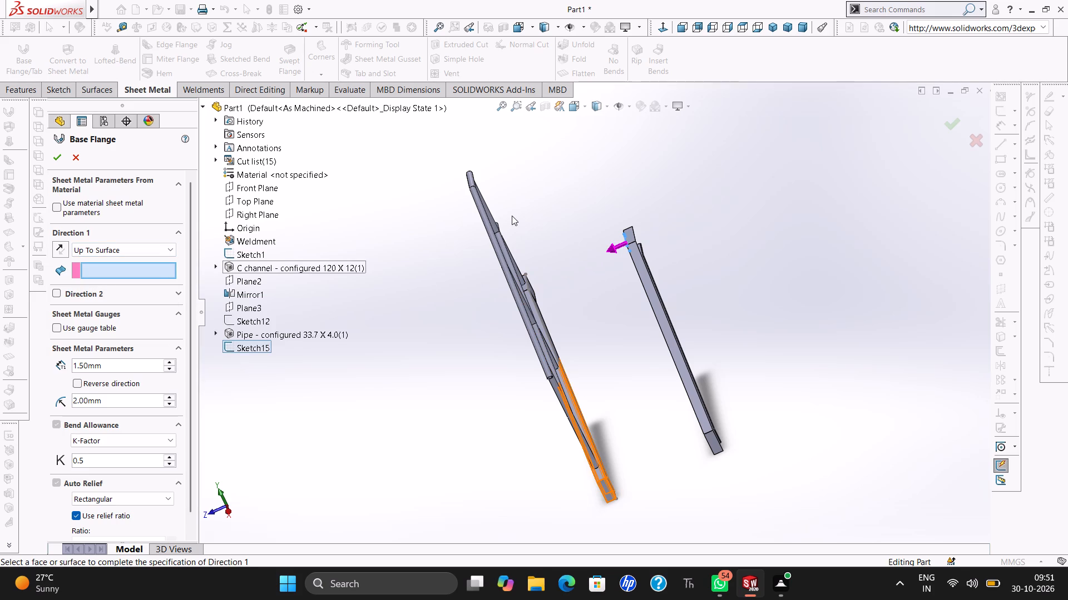
pyautogui.click(531, 288)
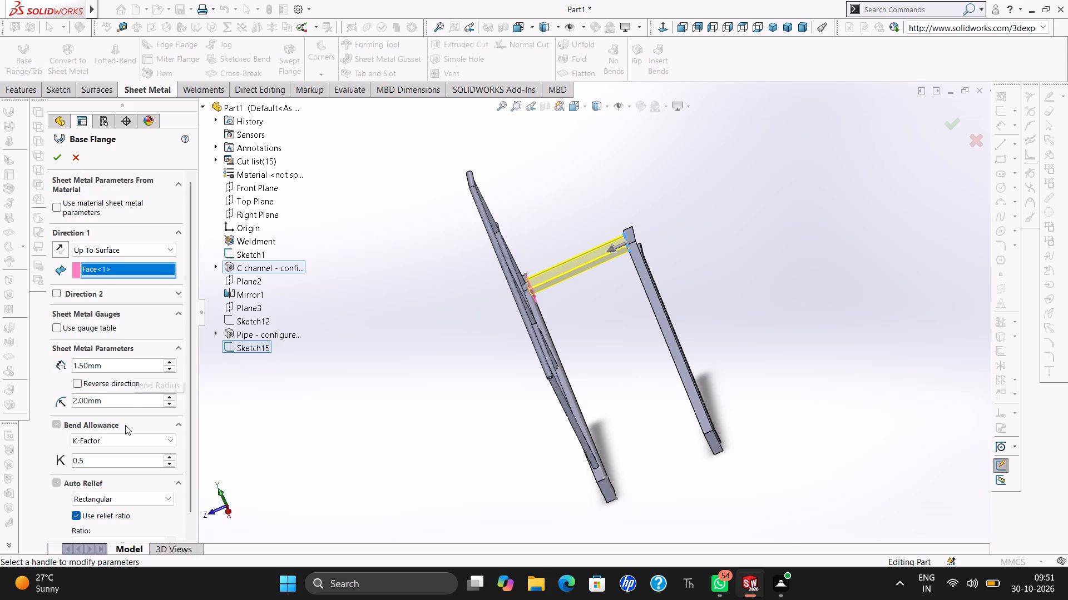
pyautogui.scroll(-1, 125, 425)
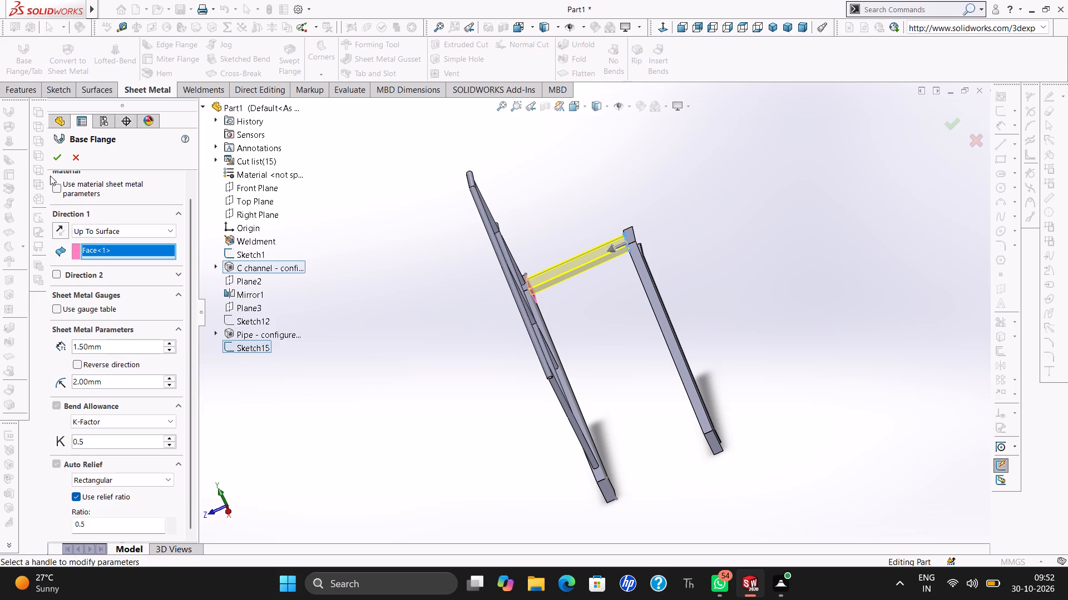
pyautogui.click(51, 156)
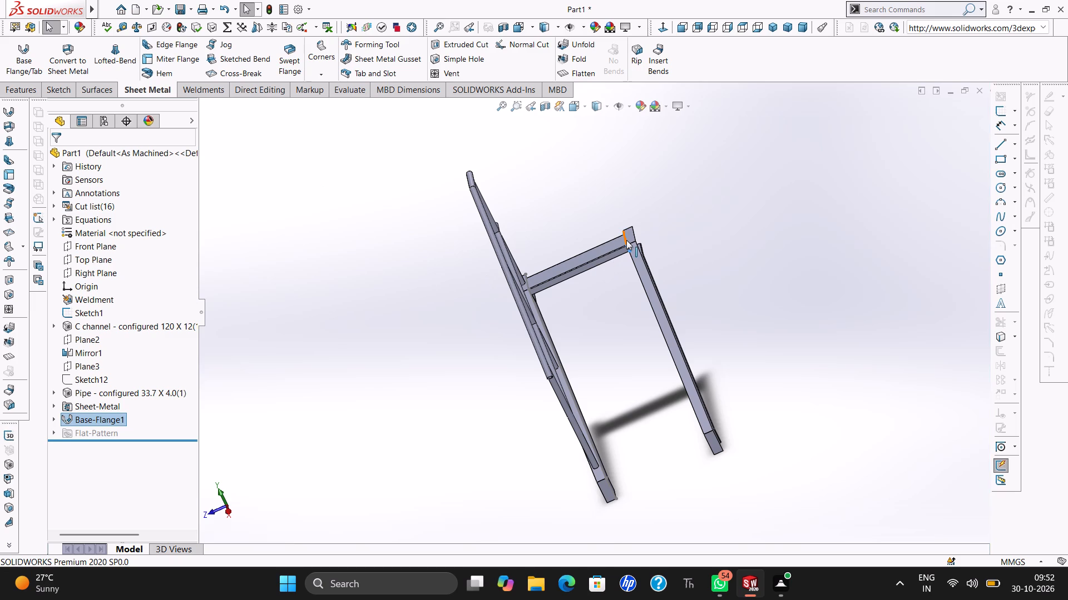
# Examine the tread's base flange from several angles, including its underside and its joint with the mirrored stringer.
pyautogui.keyDown('ctrl'); pyautogui.scroll(-7, 626, 240); pyautogui.keyUp('ctrl')
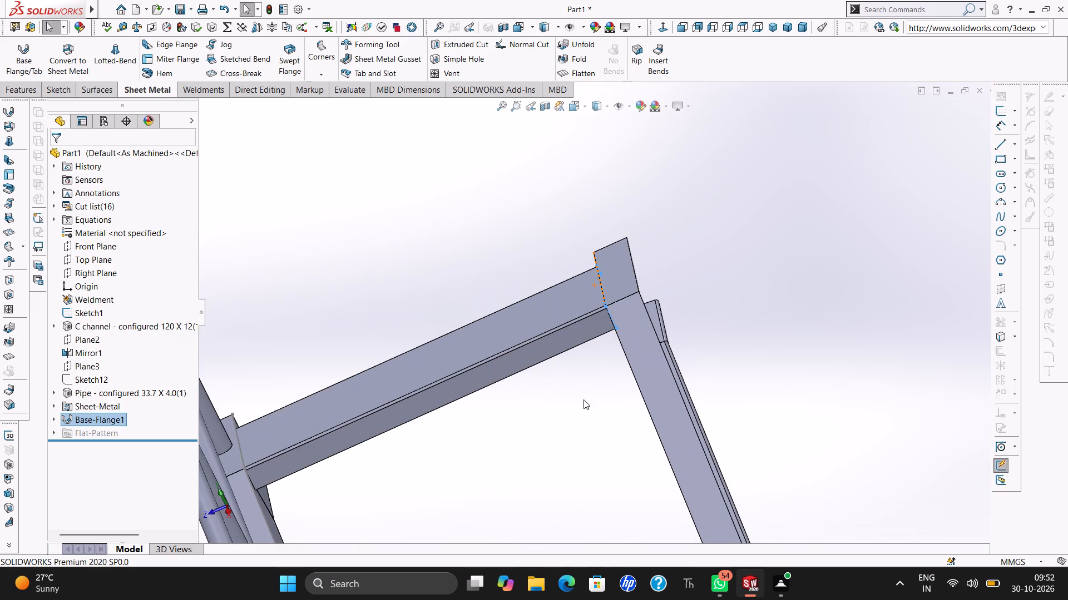
pyautogui.press('Right')
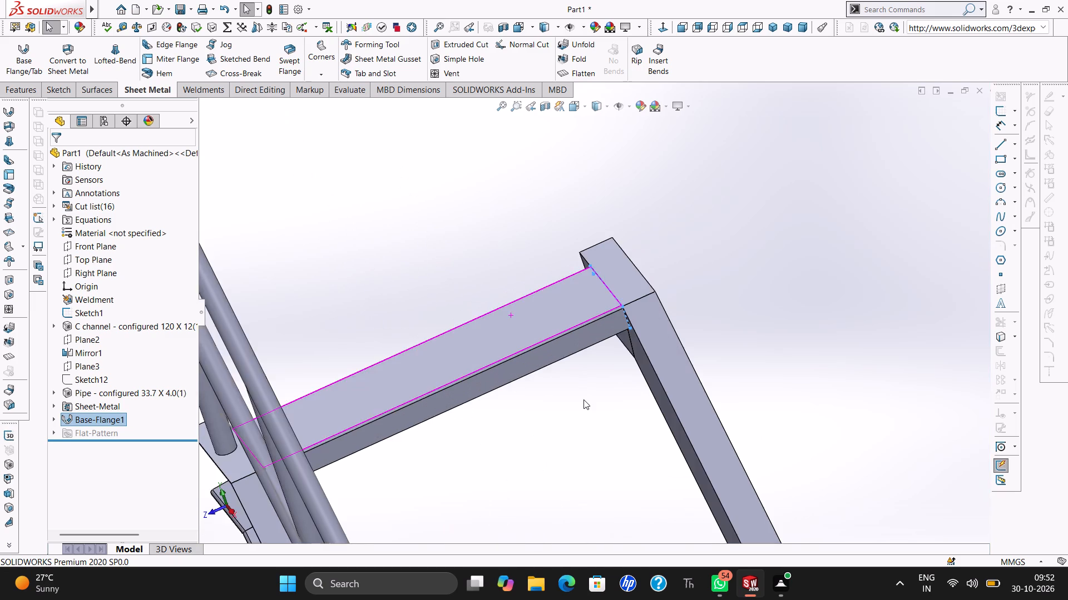
pyautogui.press('Right')
pyautogui.press('Right')
pyautogui.press('Right')
pyautogui.press('Right')
pyautogui.press('Right')
pyautogui.press('Right')
pyautogui.press('Right')
pyautogui.press('Right')
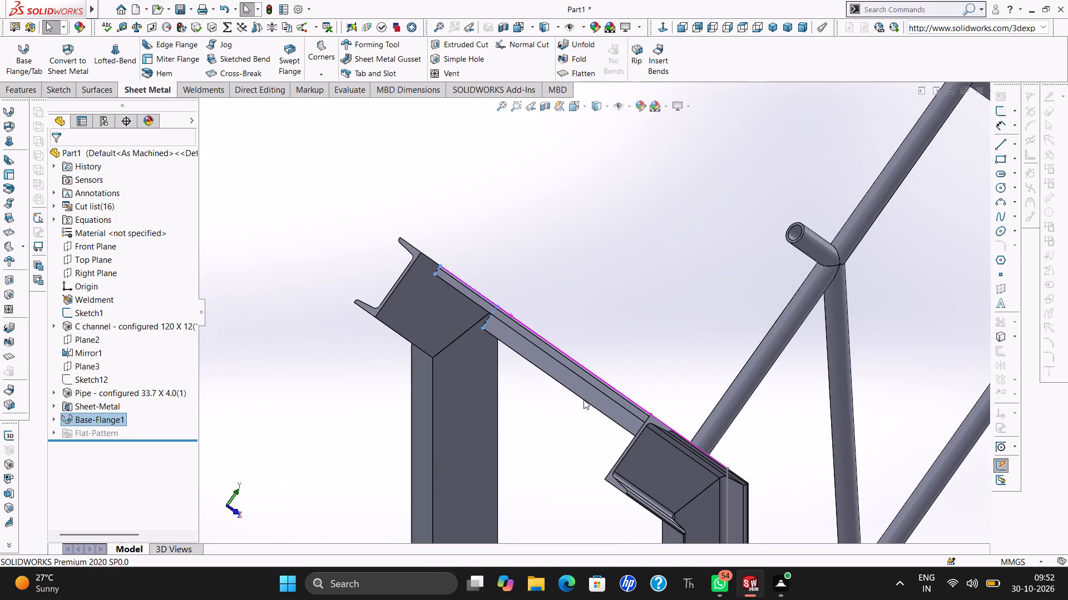
pyautogui.press('Up')
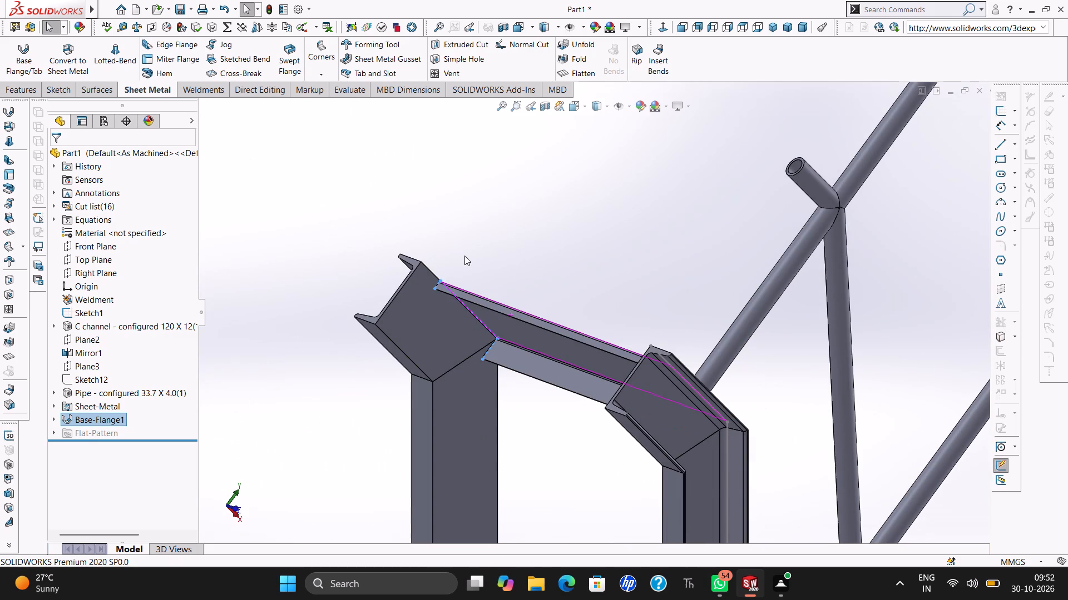
pyautogui.keyDown('ctrl'); pyautogui.scroll(-4, 464, 256); pyautogui.keyUp('ctrl')
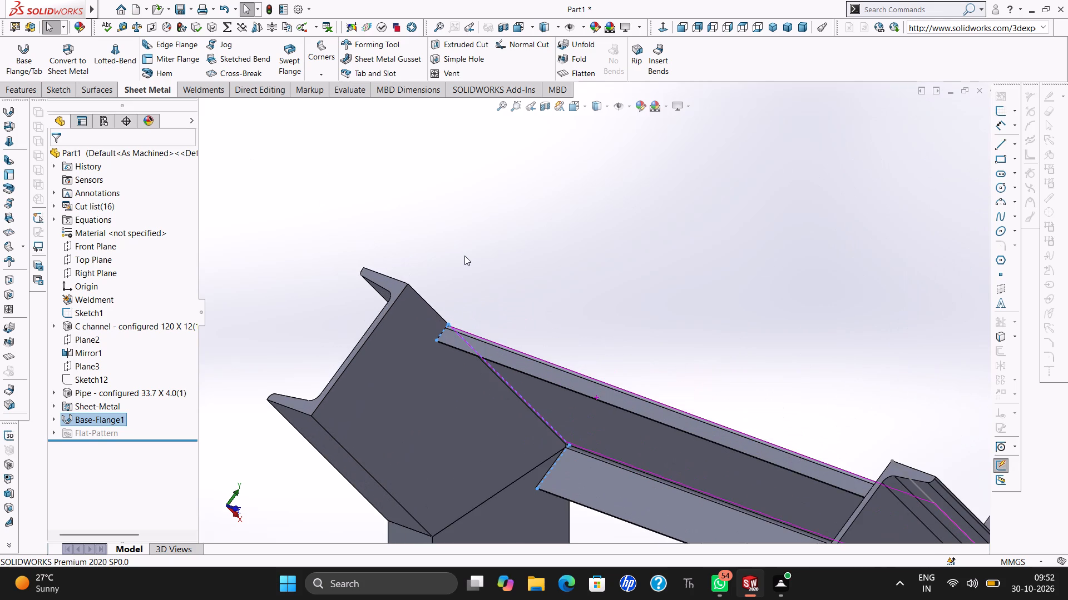
pyautogui.press('Right')
pyautogui.press('Right')
pyautogui.press('Right')
pyautogui.press('Right')
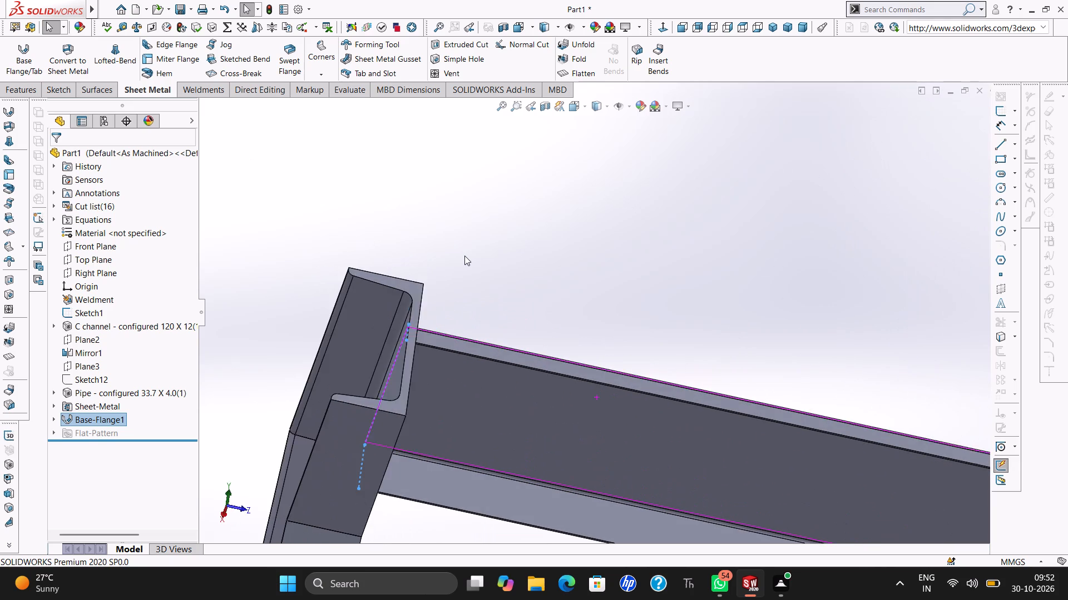
pyautogui.press('Right')
pyautogui.hotkey('ctrl', 'Up')
pyautogui.hotkey('ctrl', 'Up')
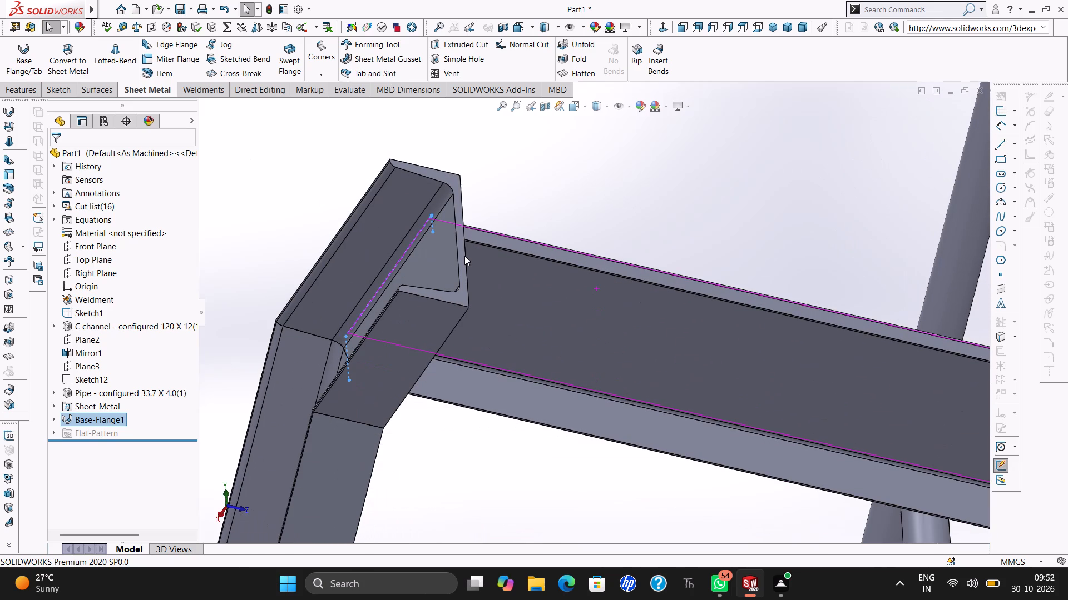
pyautogui.hotkey('ctrl', 'Up')
pyautogui.press('Left')
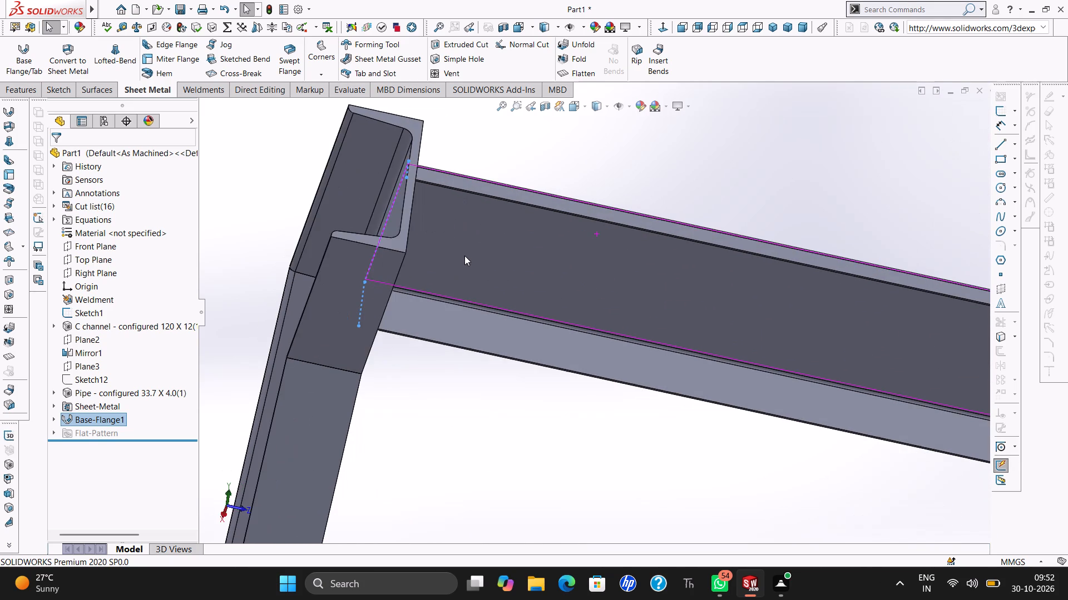
pyautogui.press('Left')
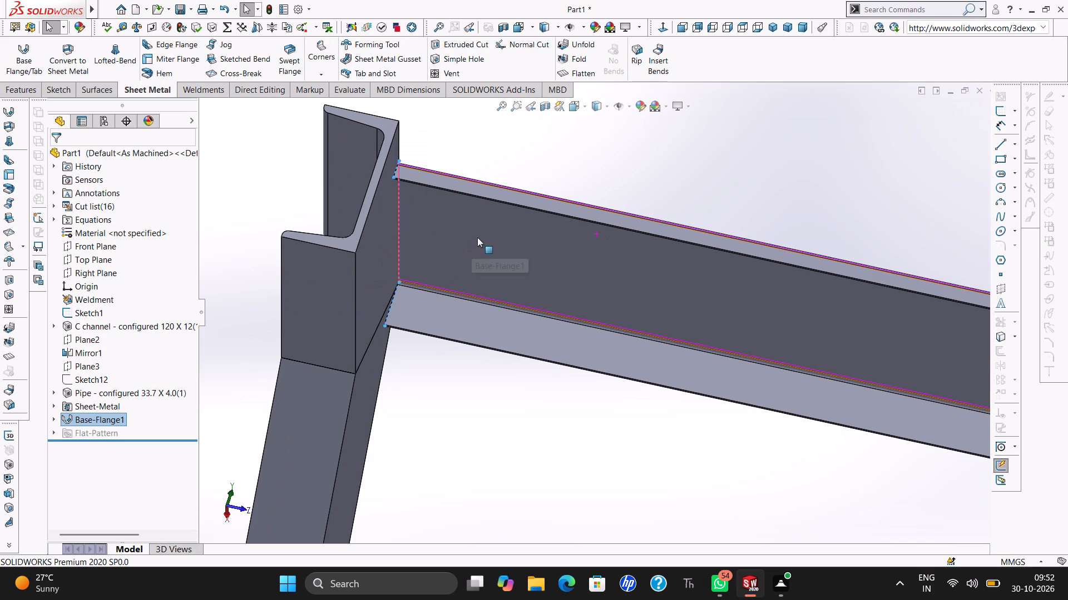
# Start an Edge Flange on the tread's end edge at the railing-side stringer and flip the flange direction.
pyautogui.scroll(1, 486, 226)
pyautogui.scroll(-1, 486, 226)
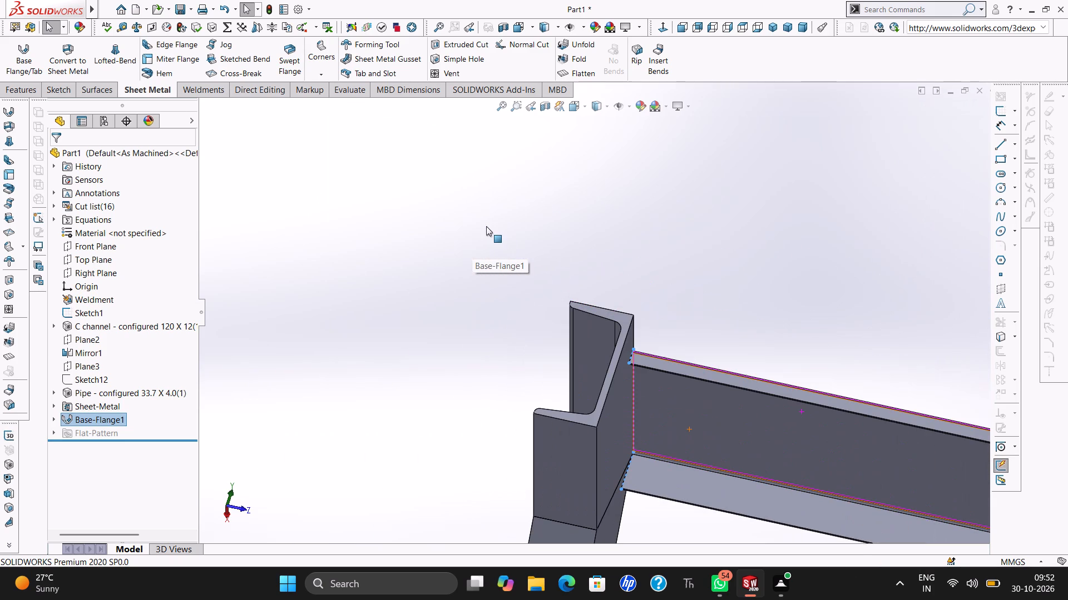
pyautogui.click(498, 106)
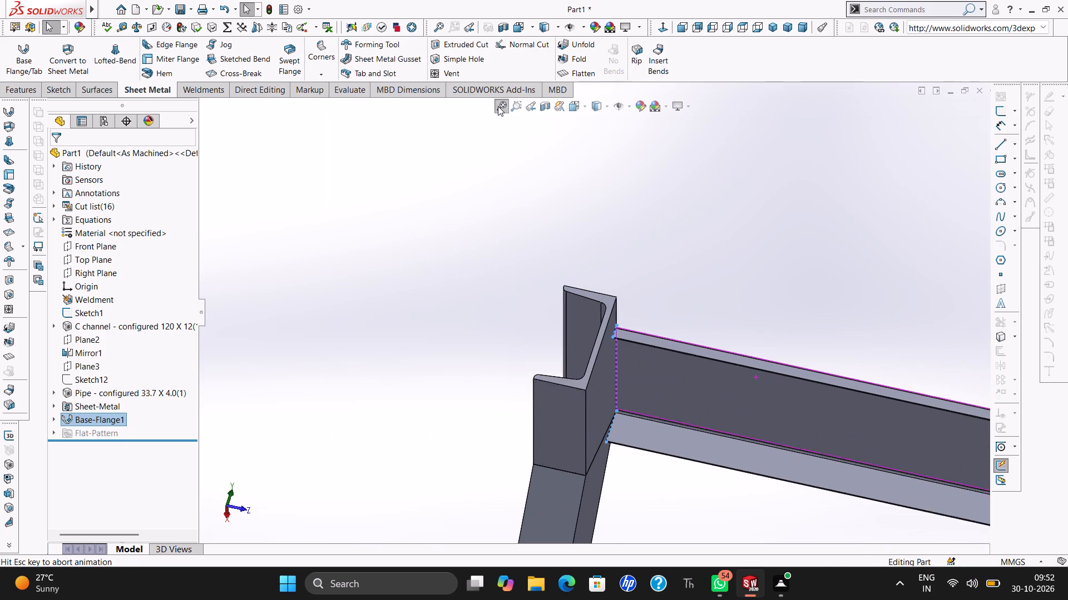
pyautogui.keyDown('ctrl'); pyautogui.scroll(-2, 575, 207); pyautogui.keyUp('ctrl')
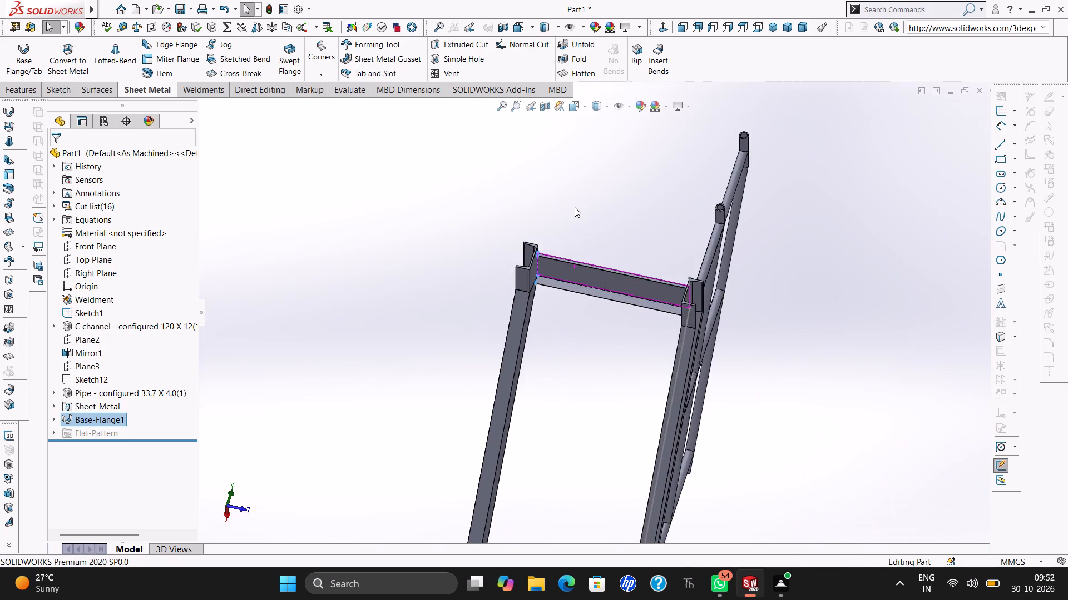
pyautogui.keyDown('ctrl'); pyautogui.scroll(-3, 575, 207); pyautogui.keyUp('ctrl')
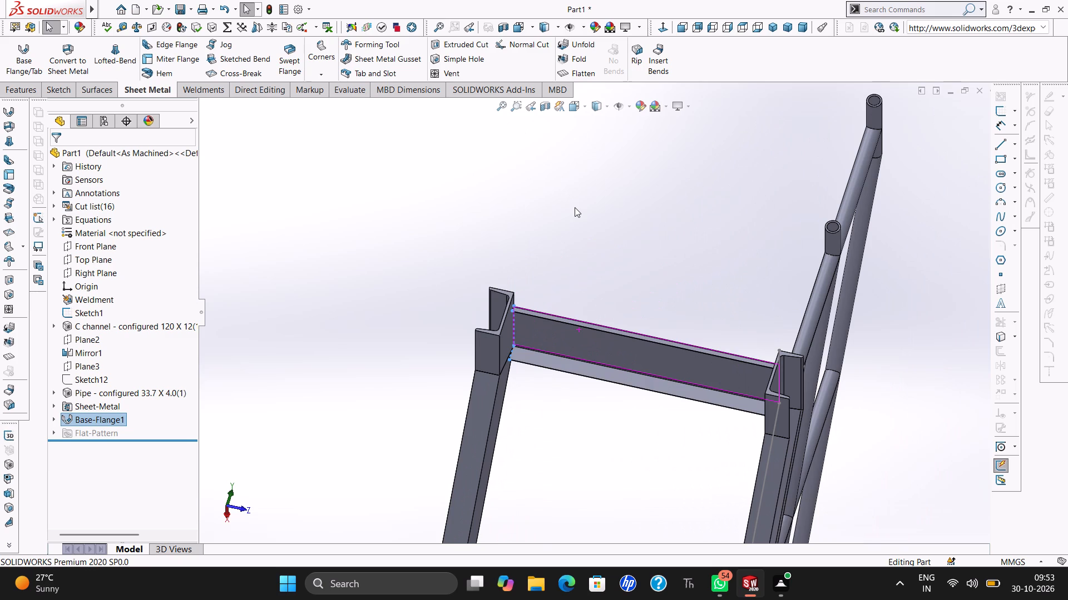
pyautogui.press('Right')
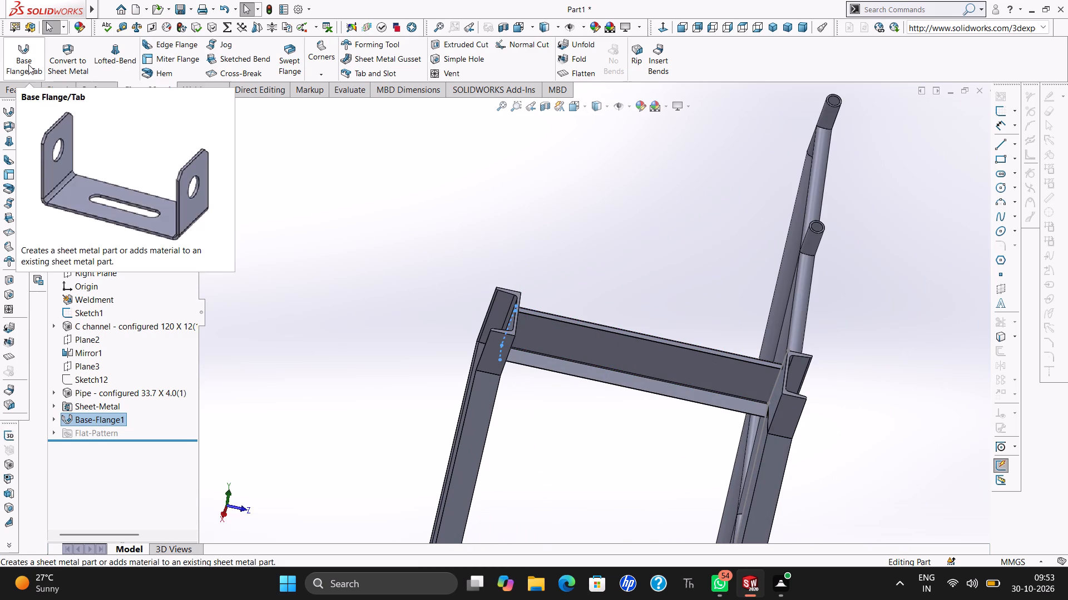
pyautogui.click(170, 48)
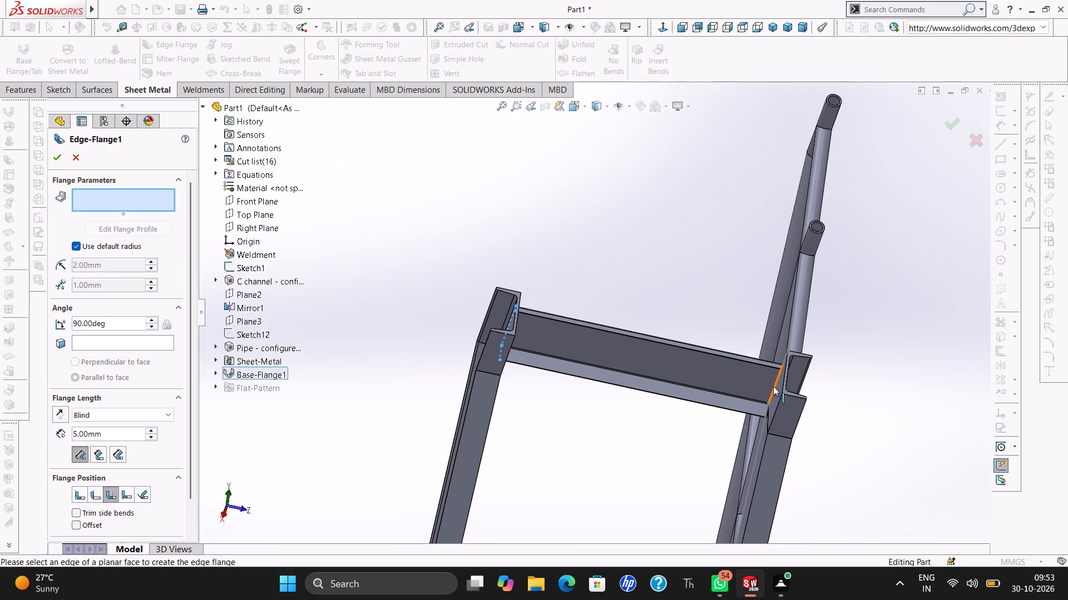
pyautogui.moveTo(773, 386); pyautogui.dragTo(775, 403)
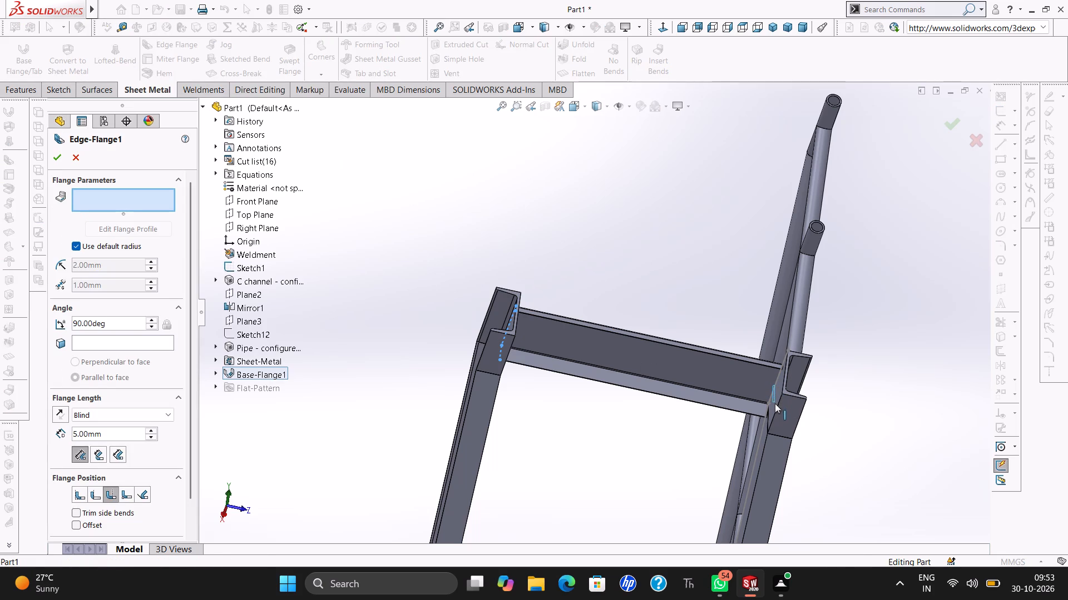
pyautogui.moveTo(775, 403); pyautogui.dragTo(774, 403)
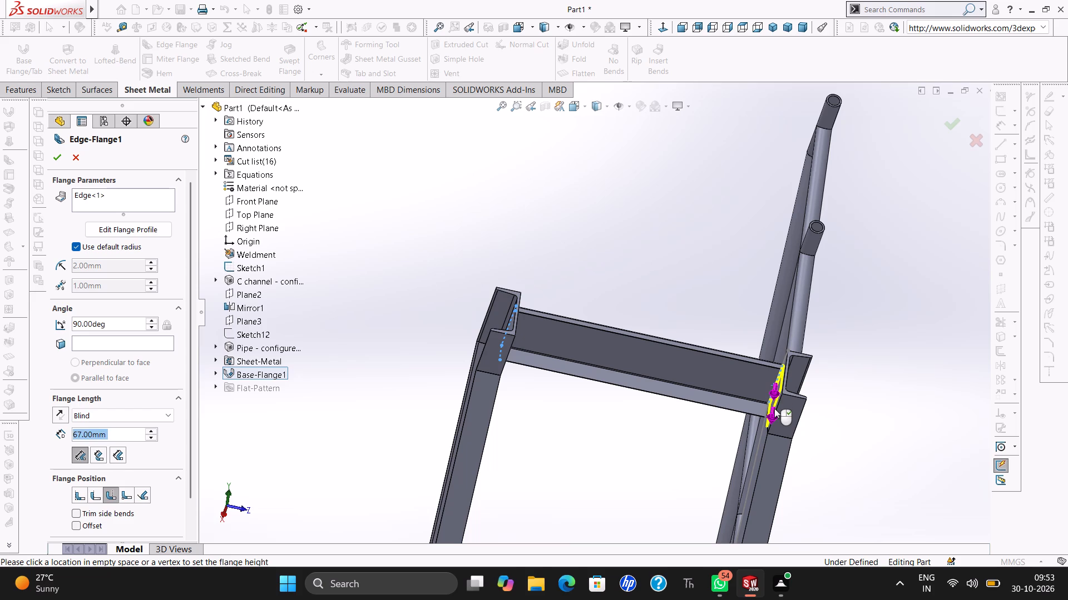
pyautogui.click(775, 404)
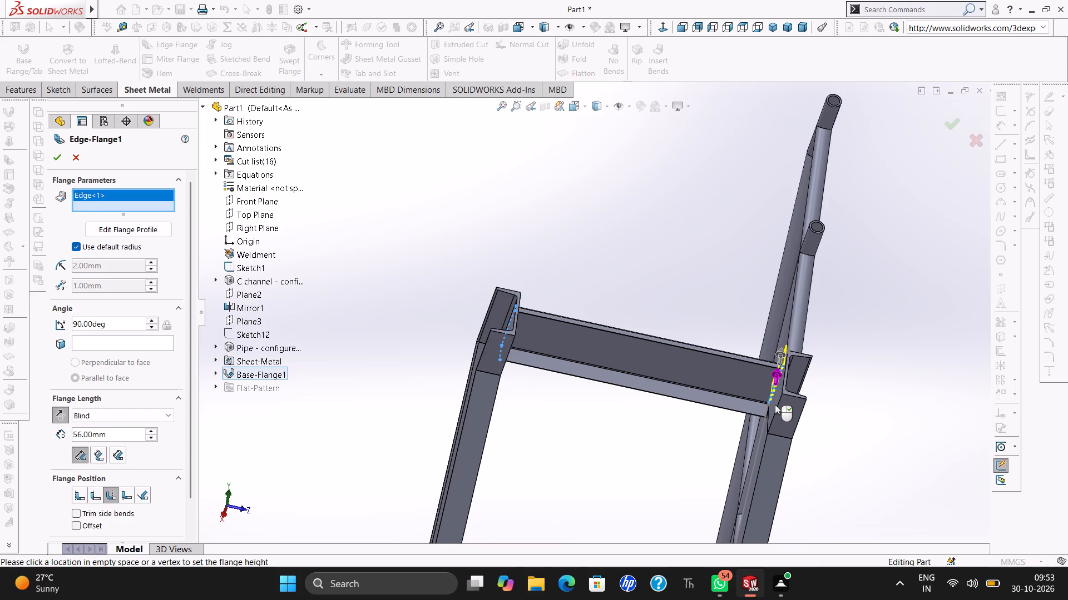
pyautogui.click(780, 356)
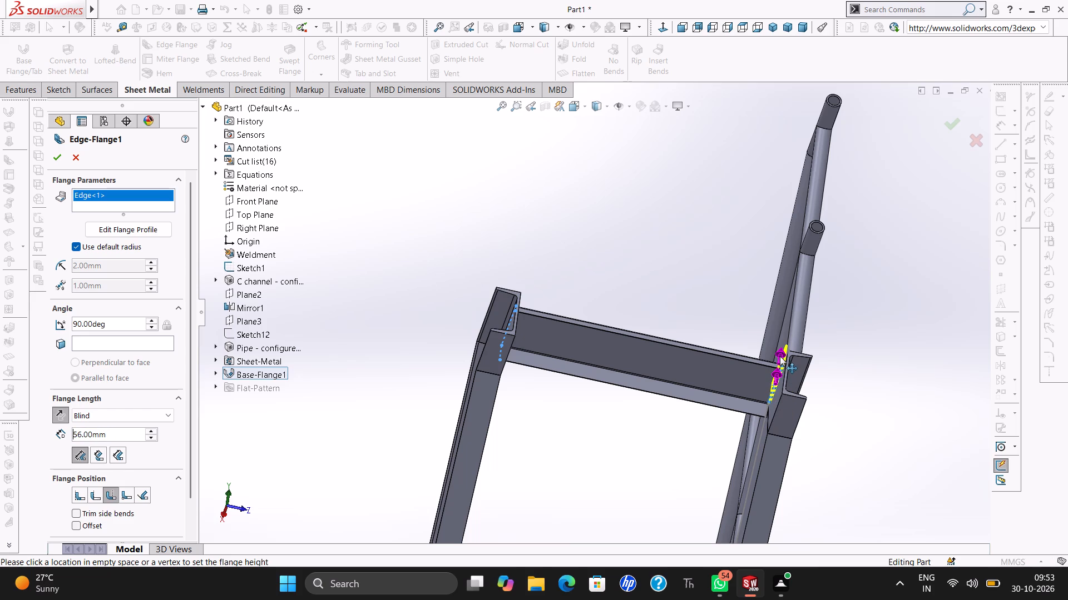
pyautogui.click(780, 356)
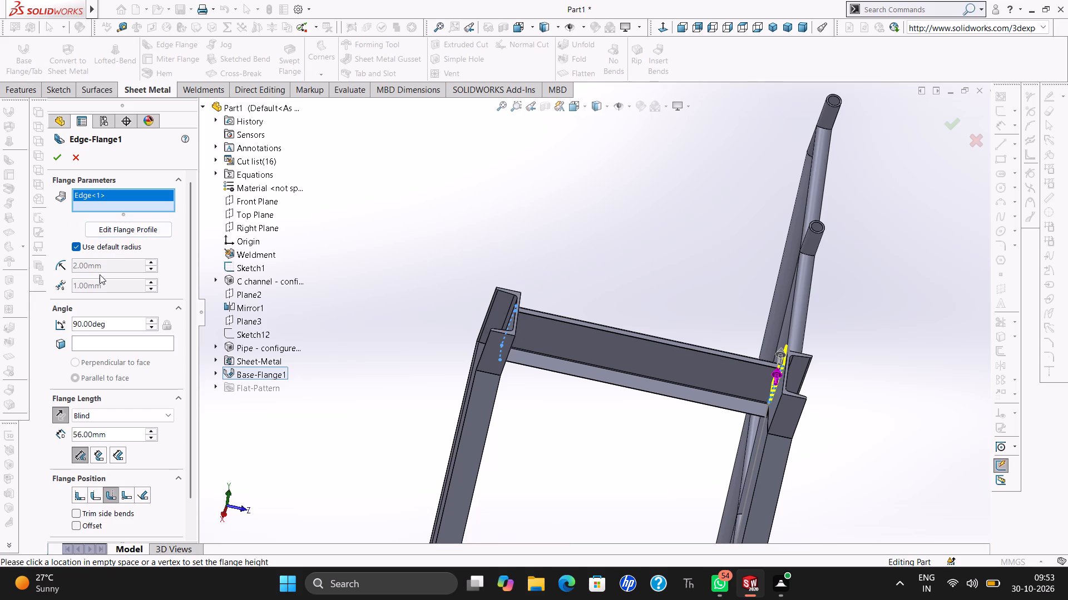
pyautogui.hotkey('ctrl', 'z')
pyautogui.click(775, 381)
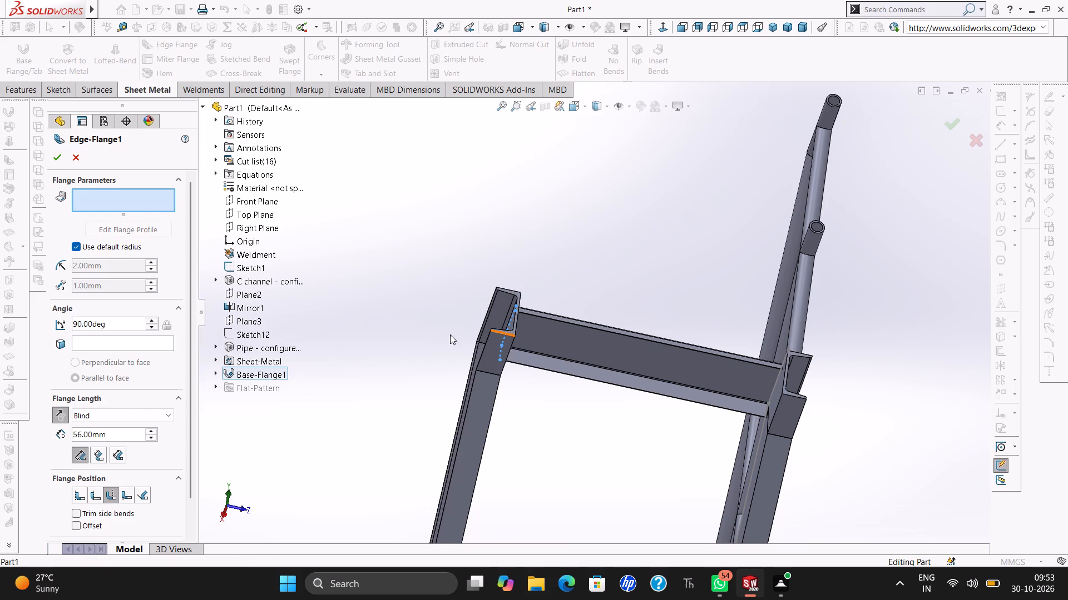
pyautogui.press('Up')
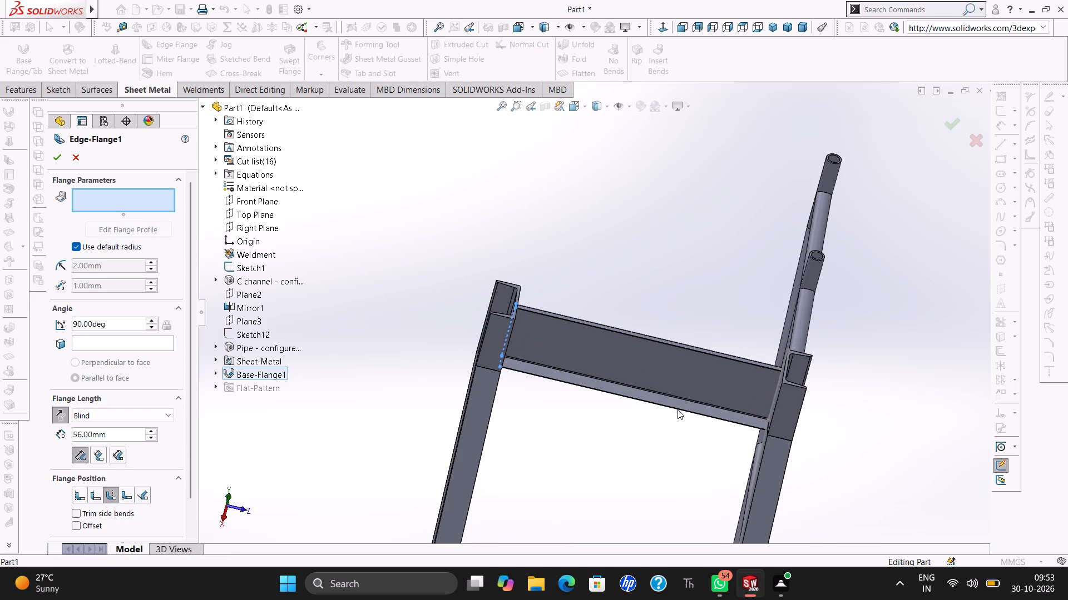
pyautogui.press('Down')
pyautogui.press('Down')
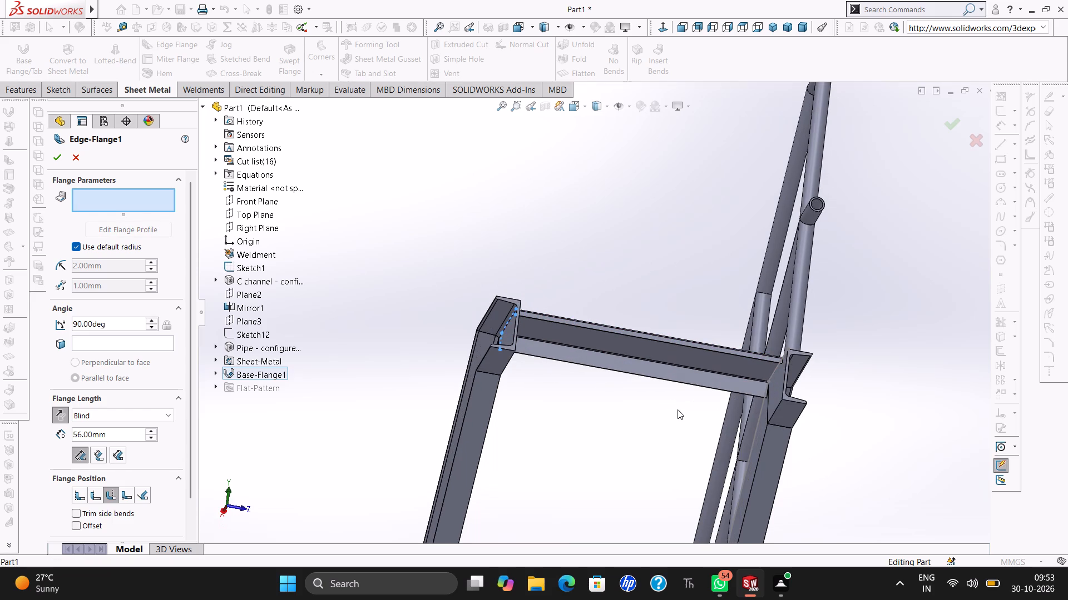
pyautogui.press('Up')
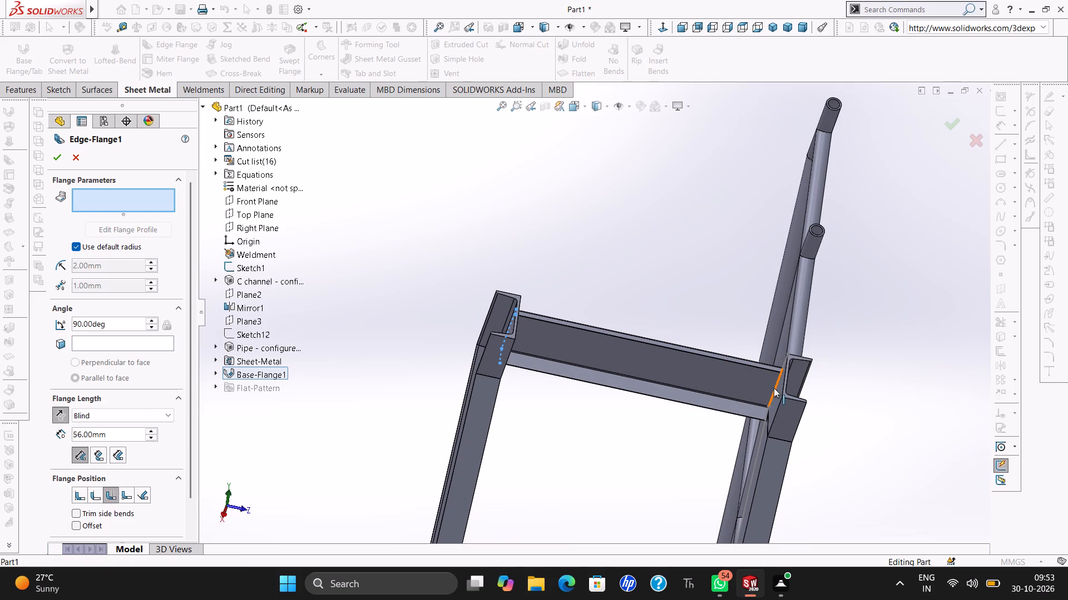
pyautogui.click(773, 387)
pyautogui.click(774, 387)
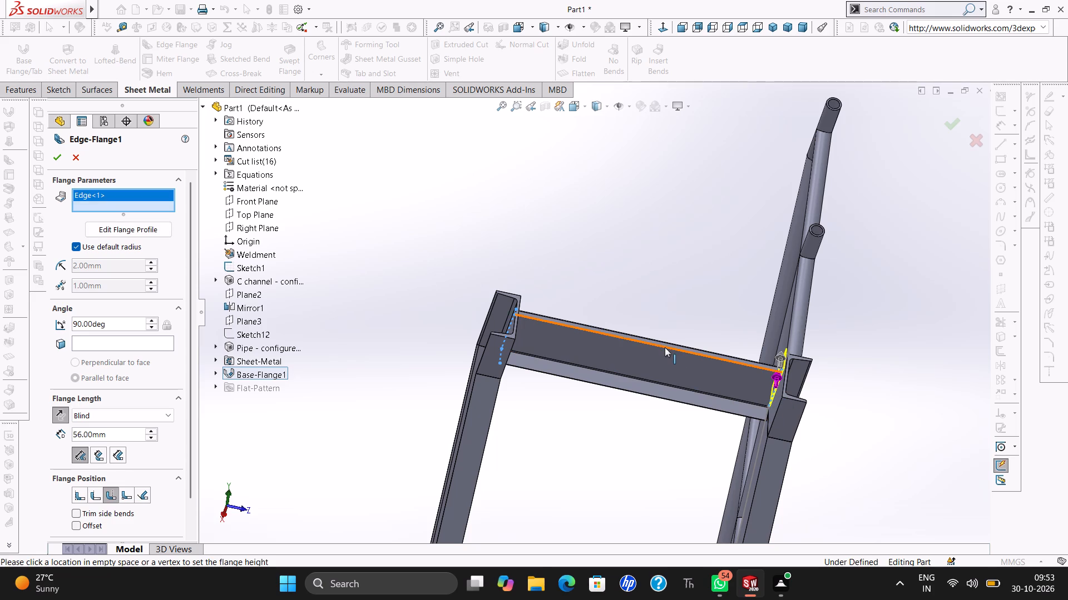
pyautogui.click(63, 419)
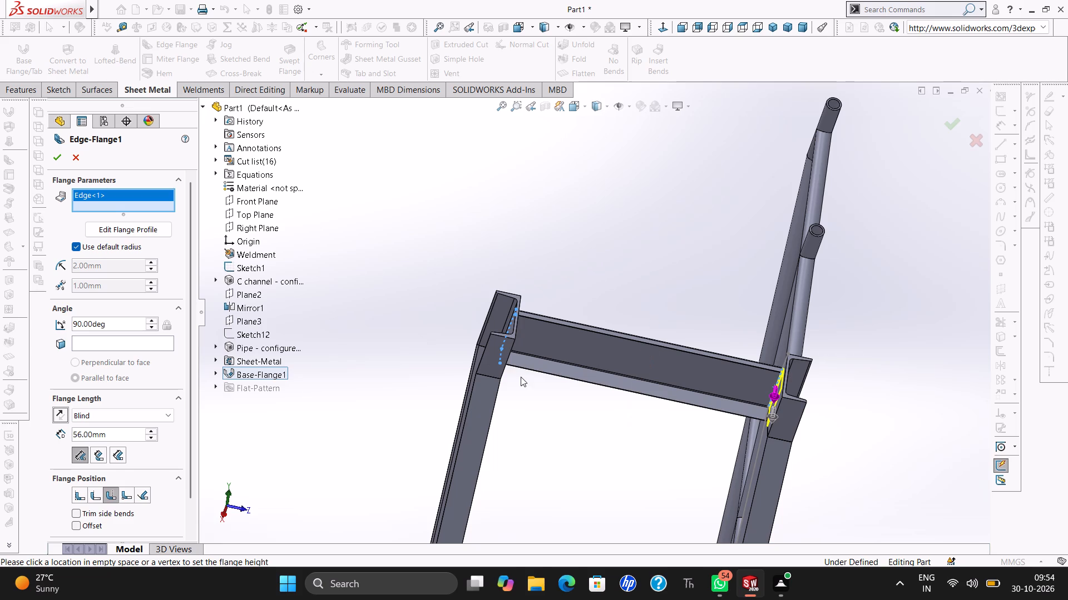
# Add the tread's opposite end edge and create both edge flanges 40 mm long, Material Inside, with side bends trimmed.
pyautogui.press('Left')
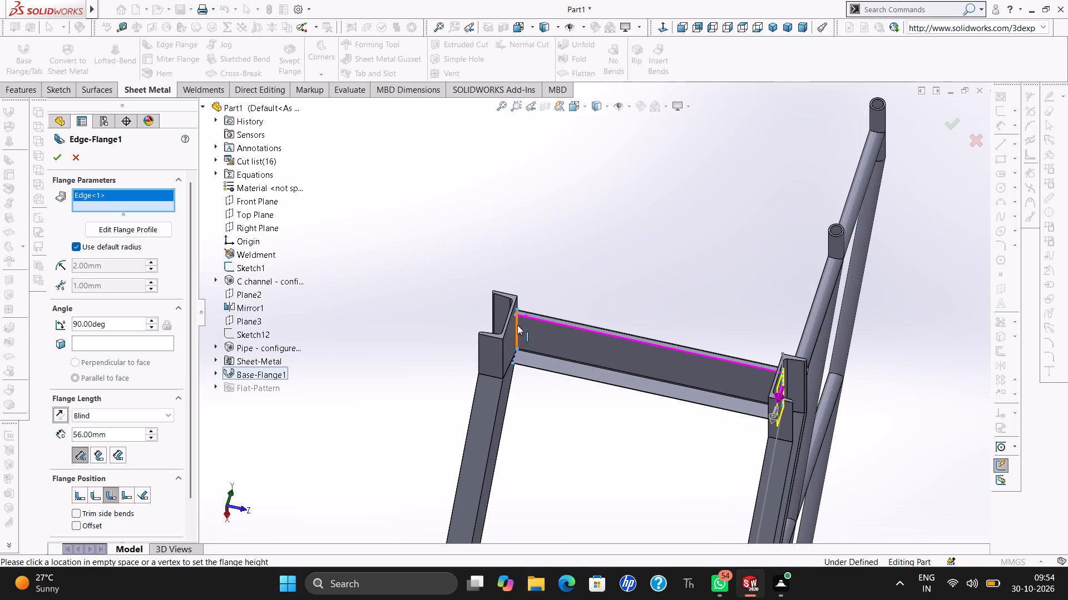
pyautogui.moveTo(517, 325); pyautogui.dragTo(511, 344)
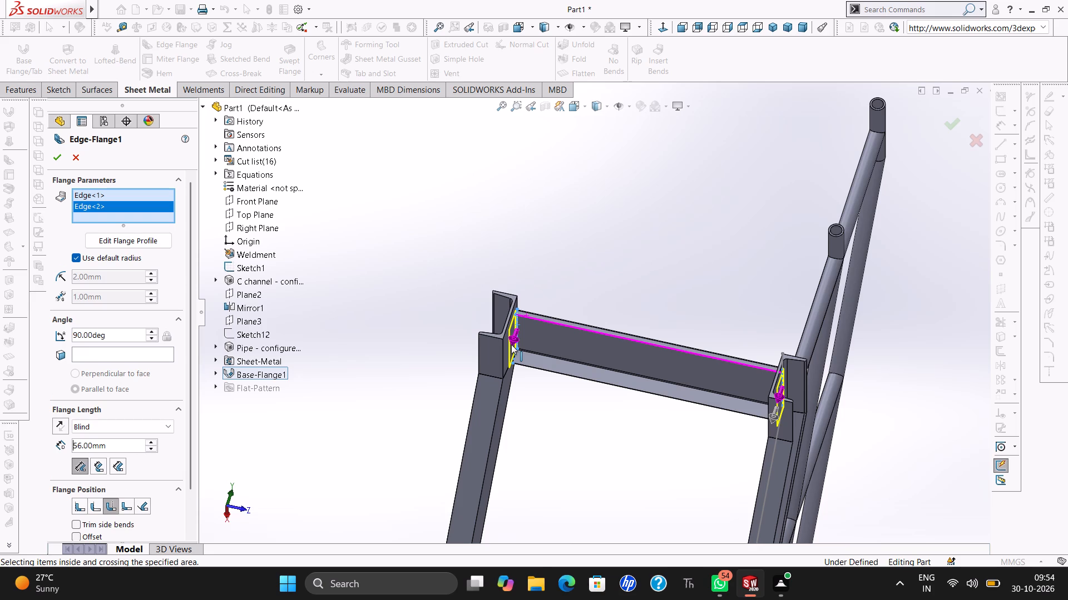
pyautogui.scroll(-1, 141, 401)
pyautogui.scroll(1, 141, 401)
pyautogui.scroll(-4, 141, 401)
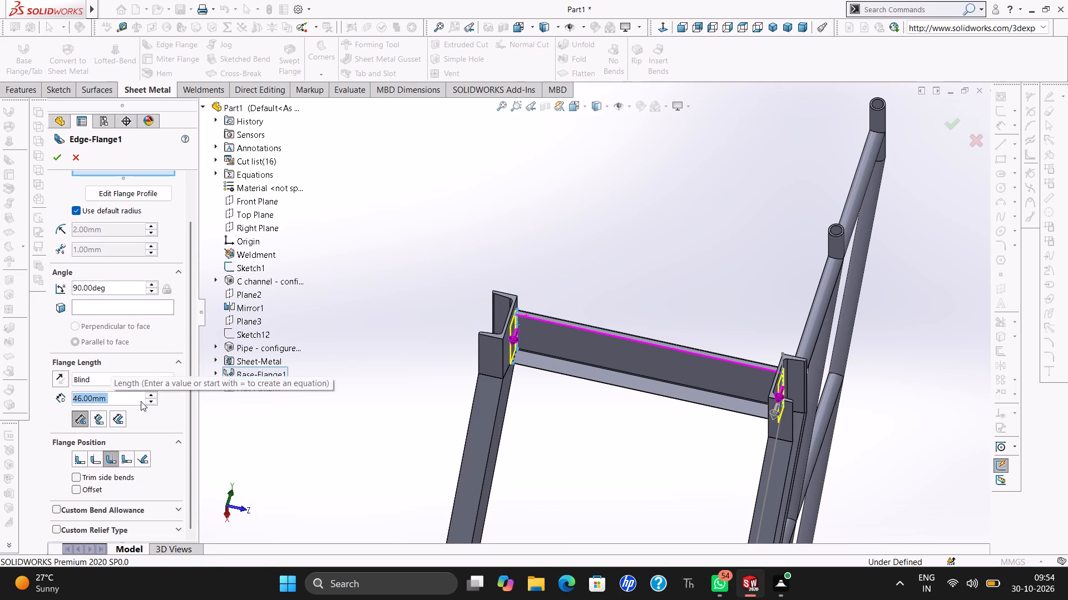
pyautogui.click(76, 478)
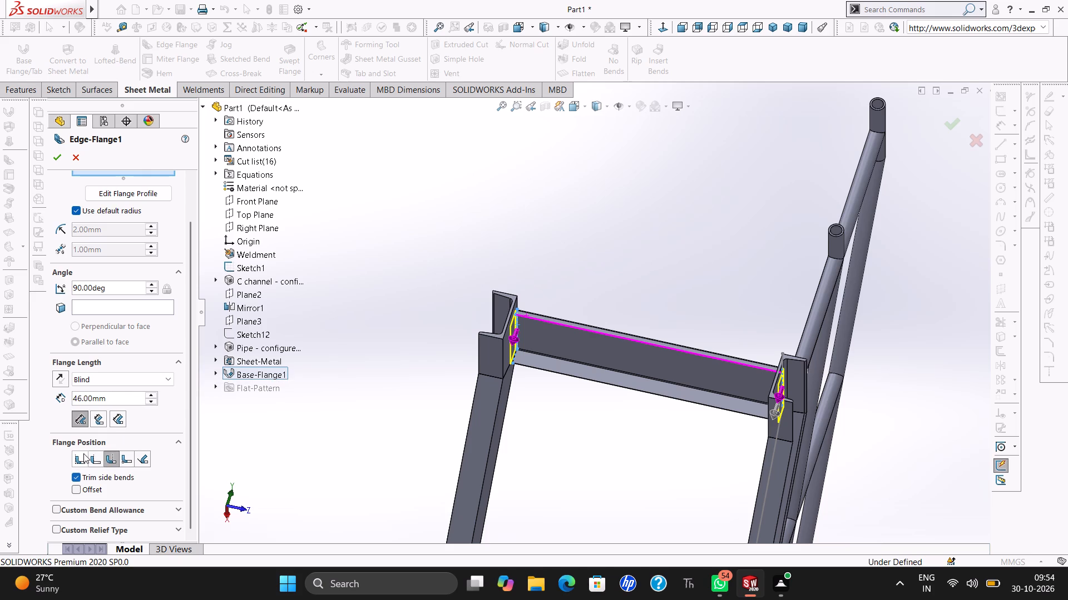
pyautogui.click(81, 453)
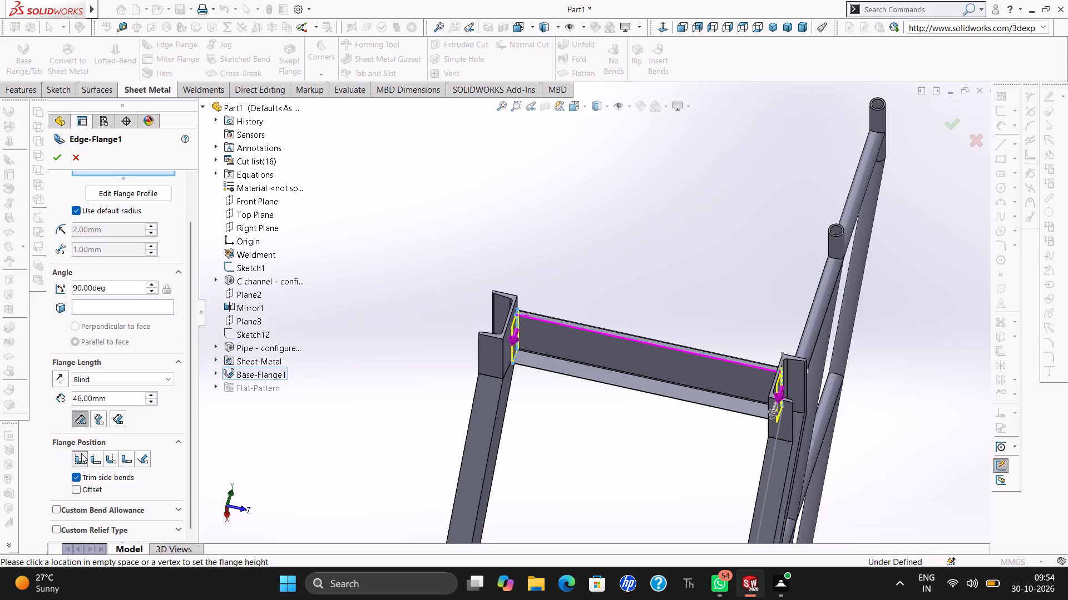
pyautogui.doubleClick(121, 404)
pyautogui.write('40')
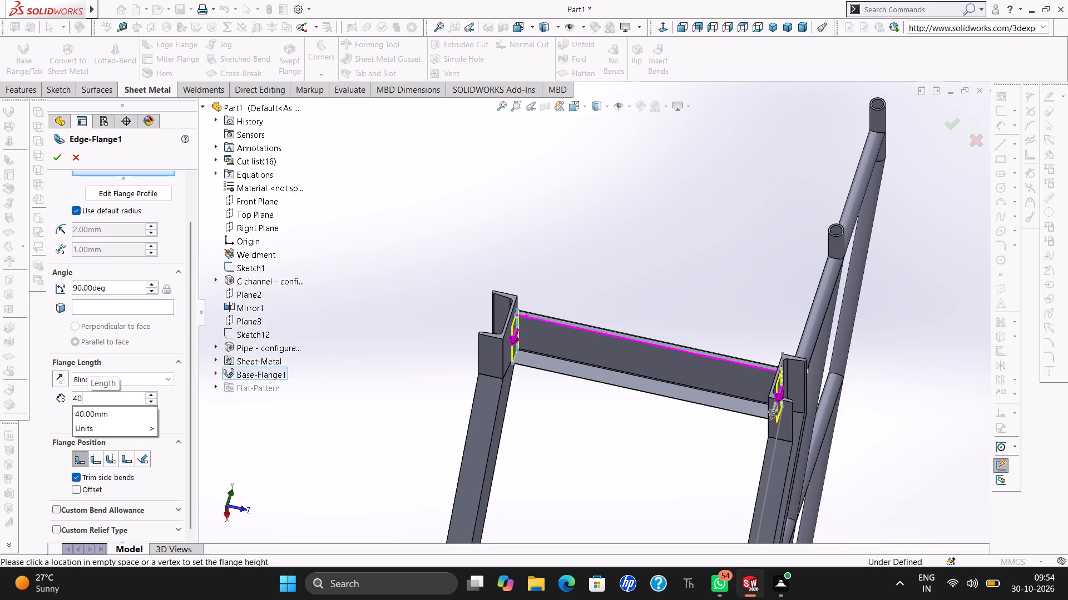
pyautogui.press('Return')
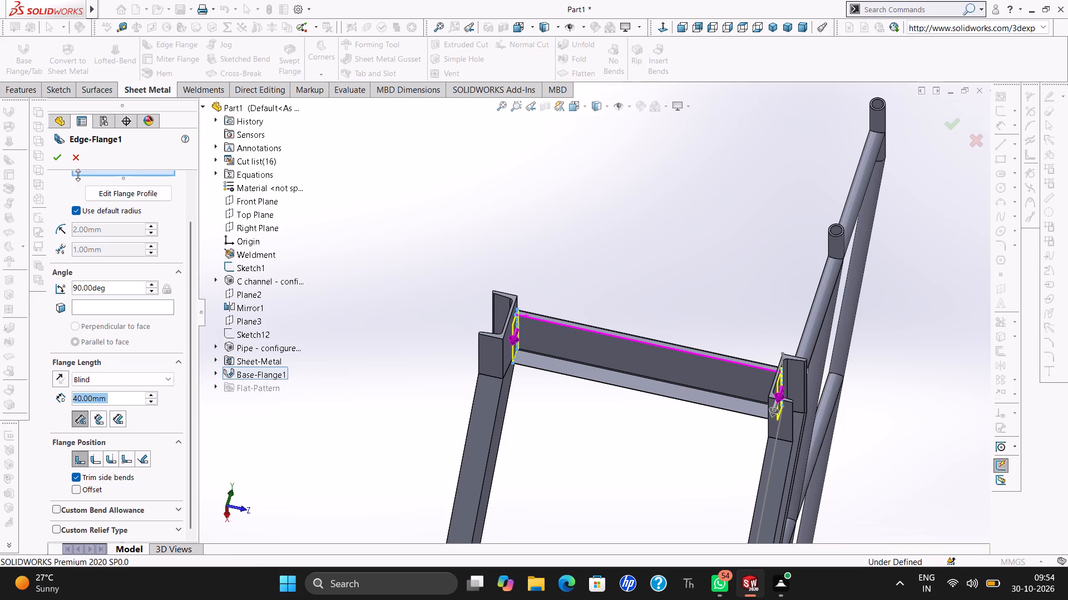
pyautogui.click(57, 157)
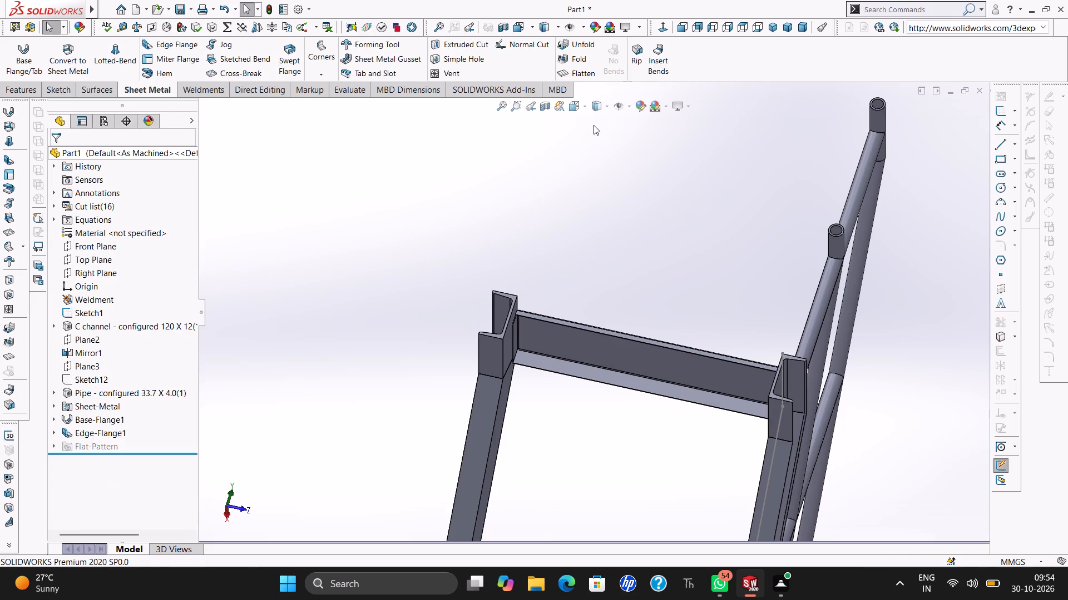
# Flatten the tread to check its flat pattern and return it to the folded state.
pyautogui.click(581, 76)
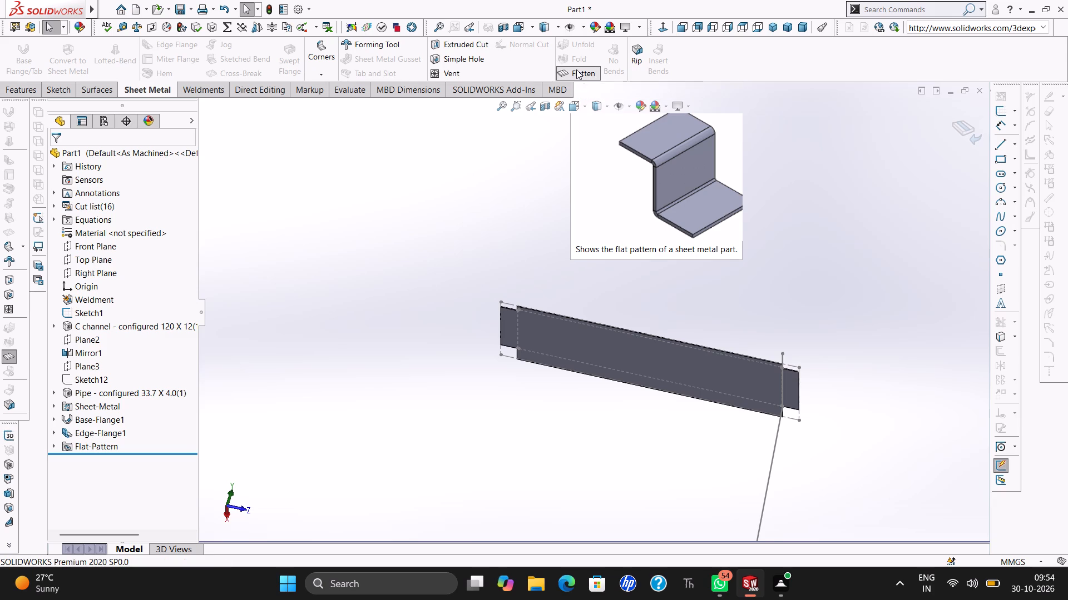
pyautogui.click(576, 69)
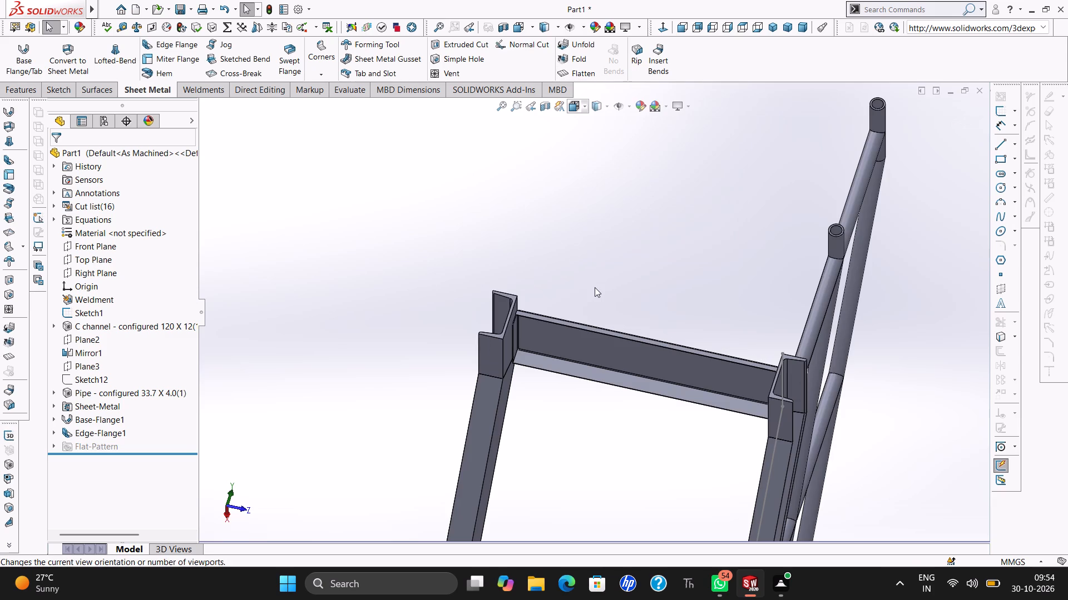
# Examine the tread's end flanges and their fit against both stringers from the railing side and from below.
pyautogui.press('Left')
pyautogui.press('Left')
pyautogui.press('Left')
pyautogui.press('Left')
pyautogui.press('Left')
pyautogui.press('Left')
pyautogui.press('Left')
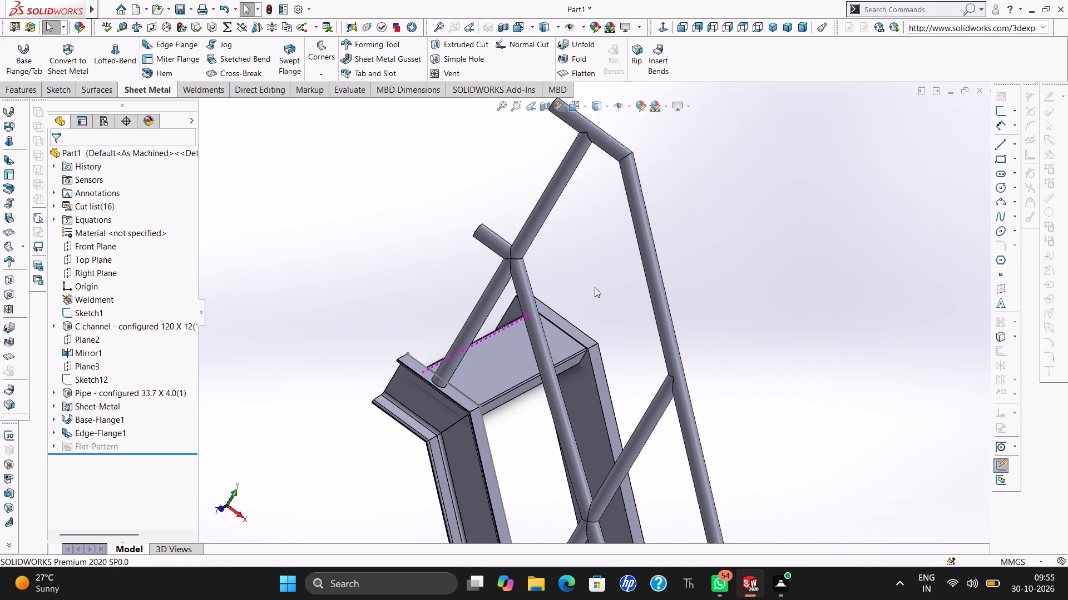
pyautogui.press('Up')
pyautogui.press('Left')
pyautogui.press('Up')
pyautogui.press('Up')
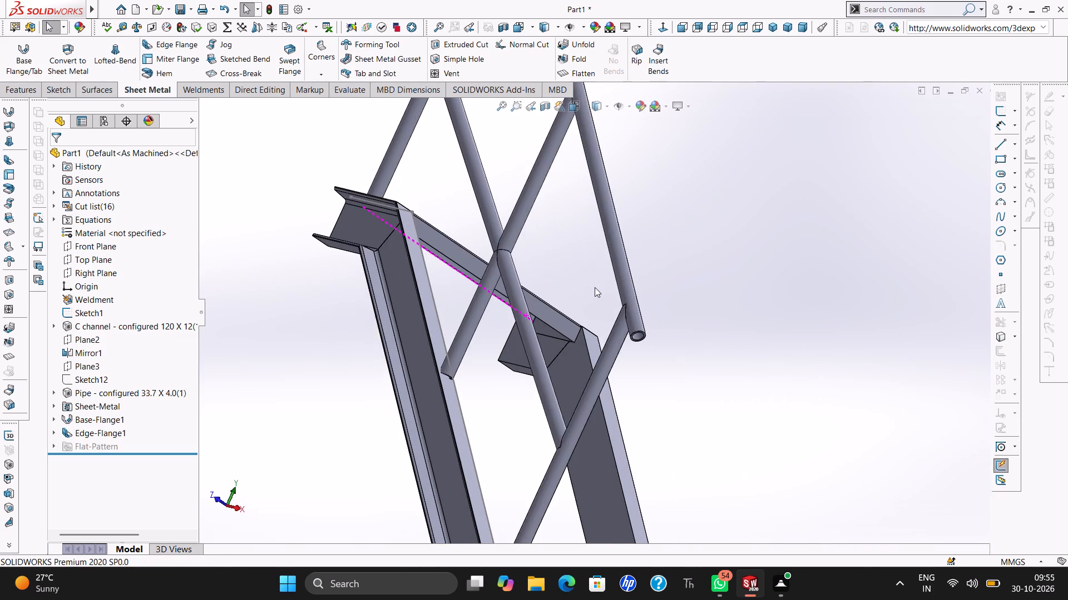
pyautogui.press('Left')
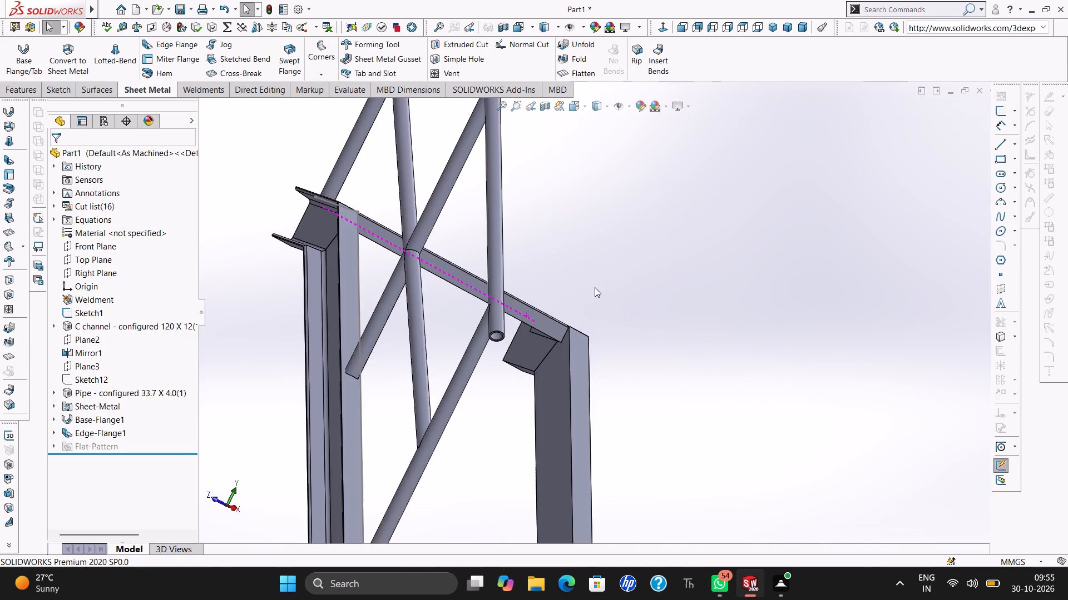
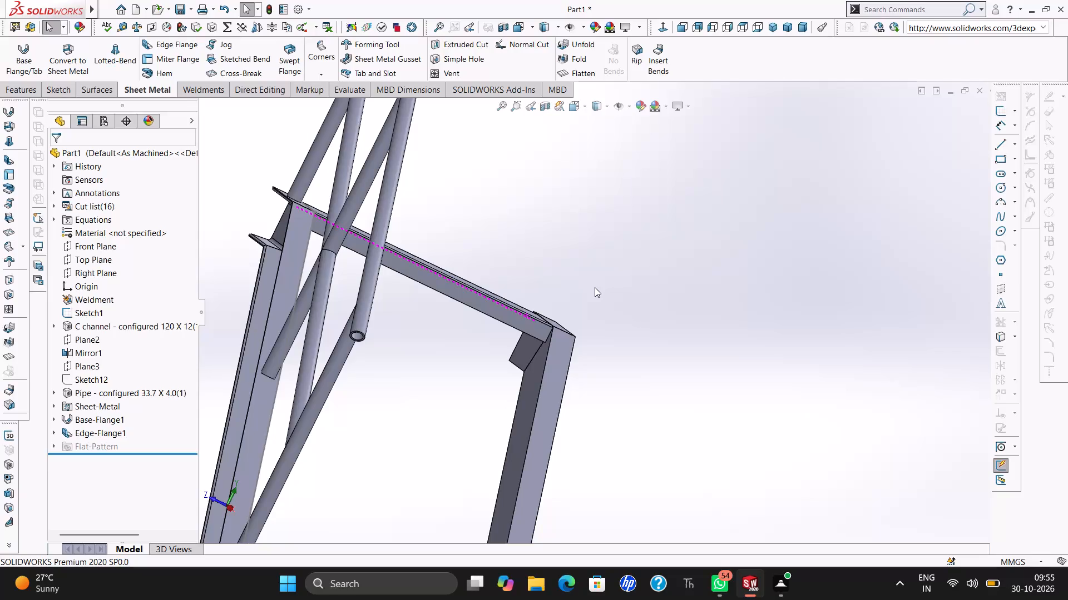
# Examine the flanged top tread and its seating between both stringers from several sides and from the underside.
pyautogui.press('Escape')
pyautogui.press('Right')
pyautogui.press('Right')
pyautogui.press('Right')
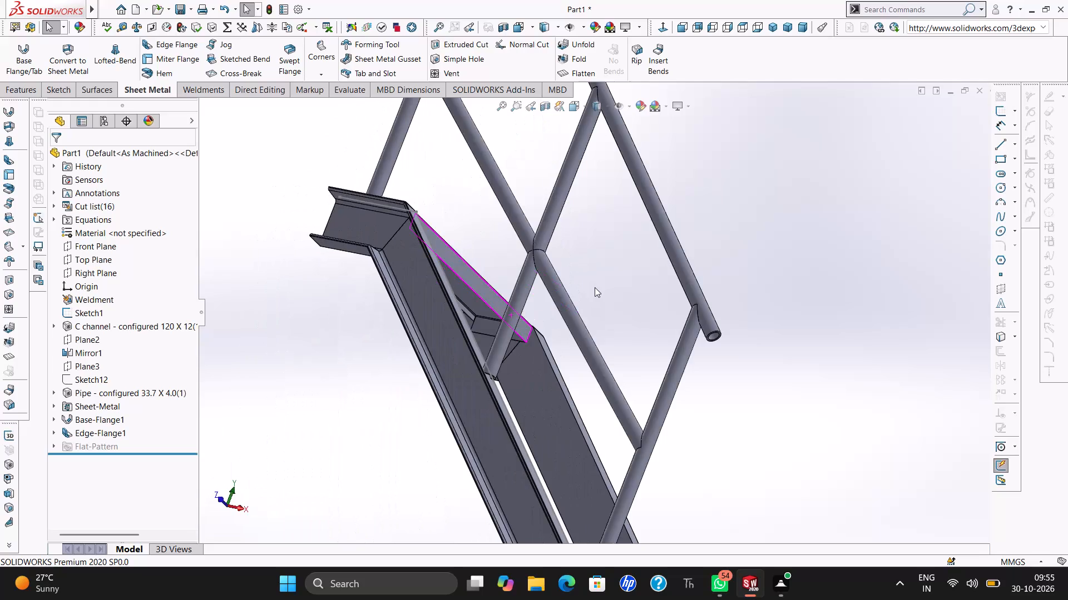
pyautogui.press('Right')
pyautogui.press('Right')
pyautogui.press('Right')
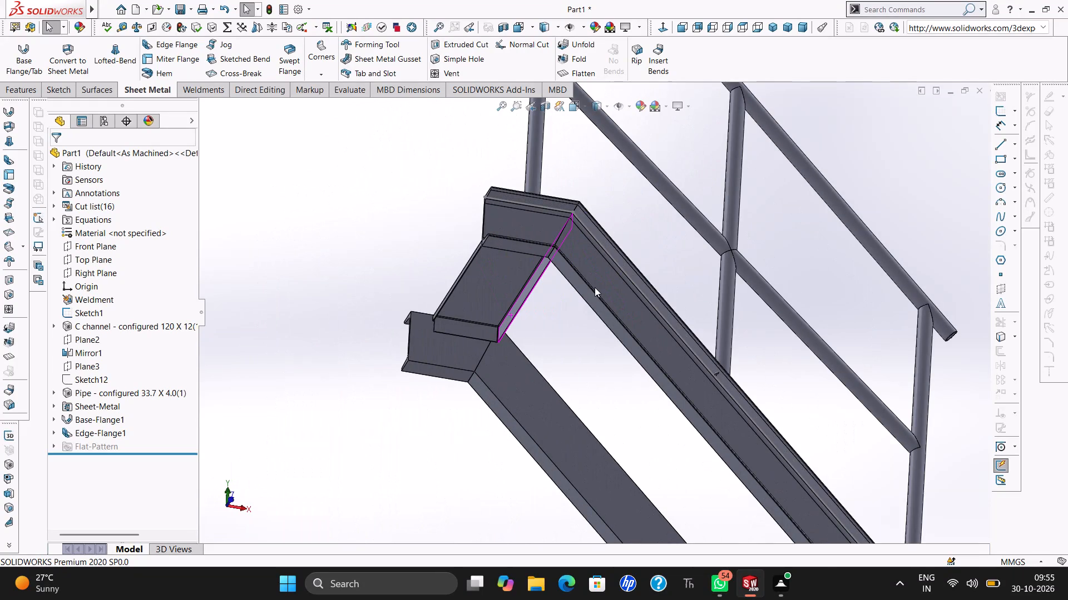
pyautogui.press('Right')
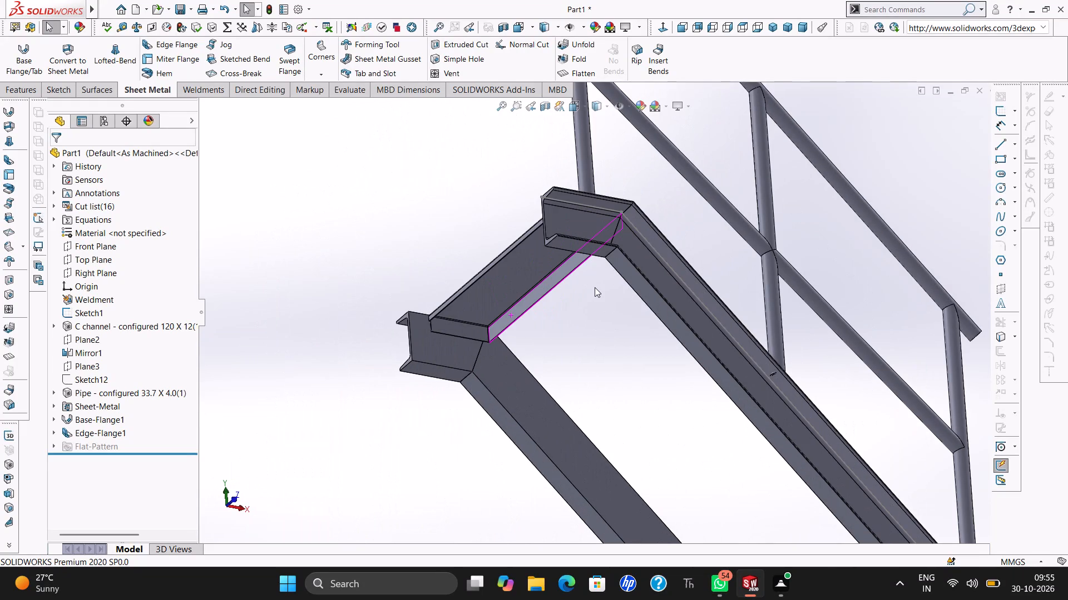
pyautogui.hotkey('ctrl', '7')
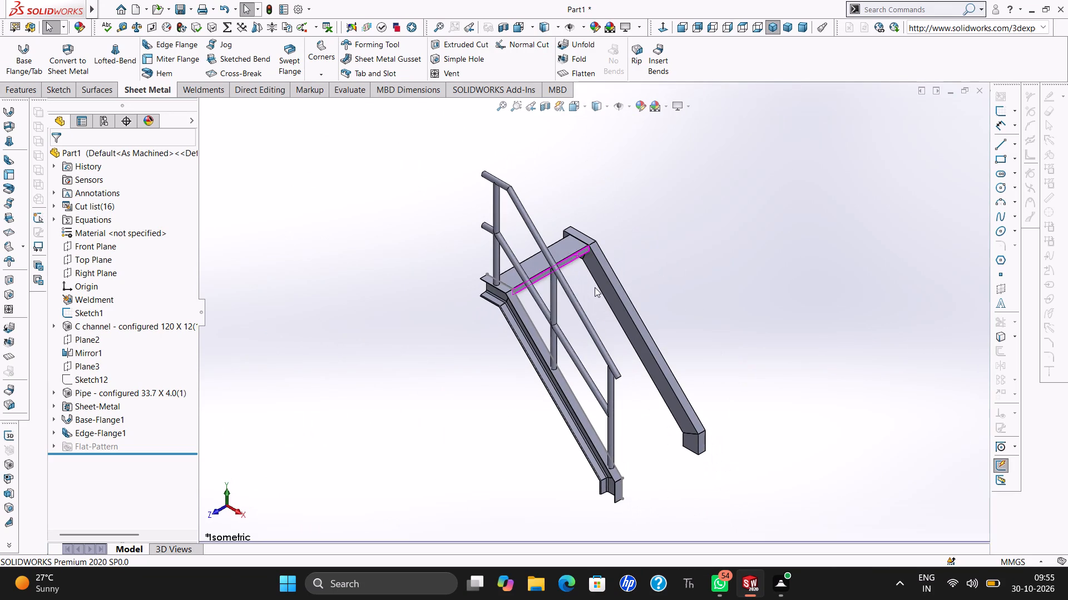
pyautogui.press('Escape')
pyautogui.press('Escape')
pyautogui.press('Escape')
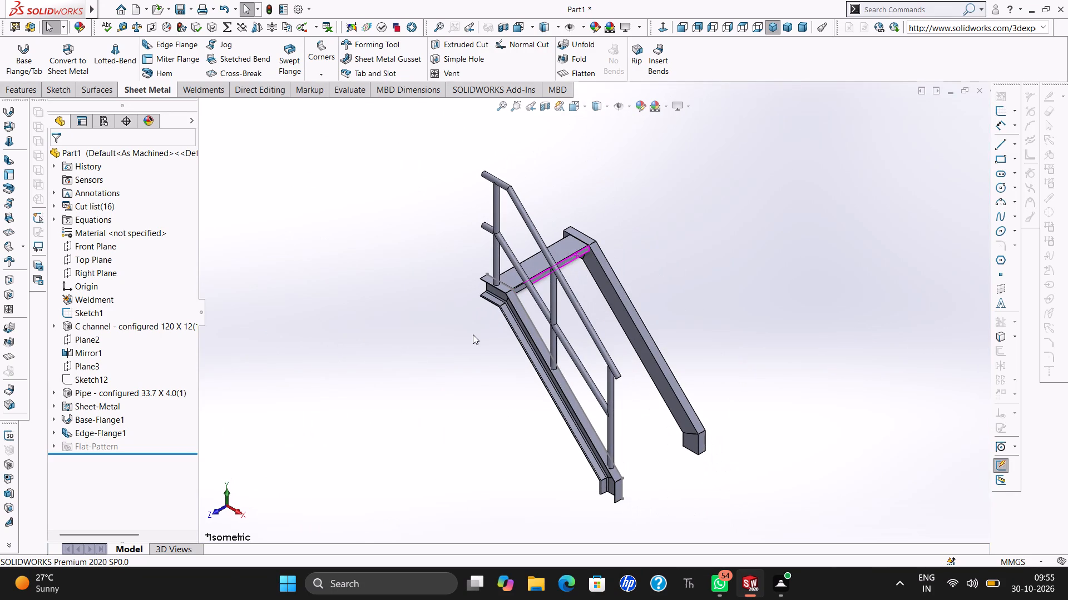
pyautogui.press('Left')
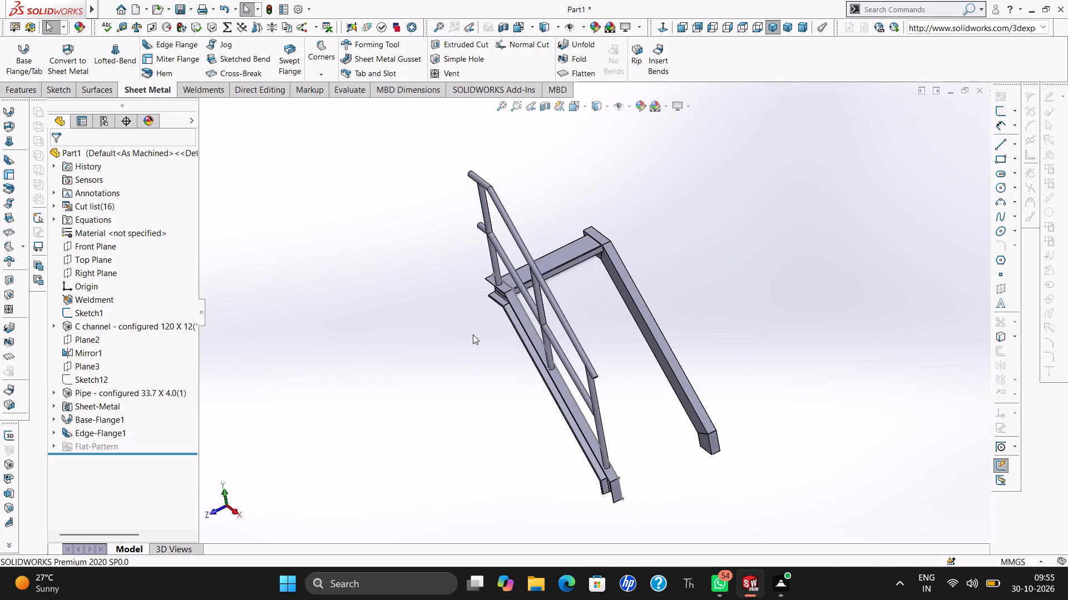
pyautogui.press('Right')
pyautogui.press('Right')
pyautogui.press('Right')
pyautogui.press('Right')
pyautogui.press('Right')
pyautogui.press('Right')
pyautogui.press('Right')
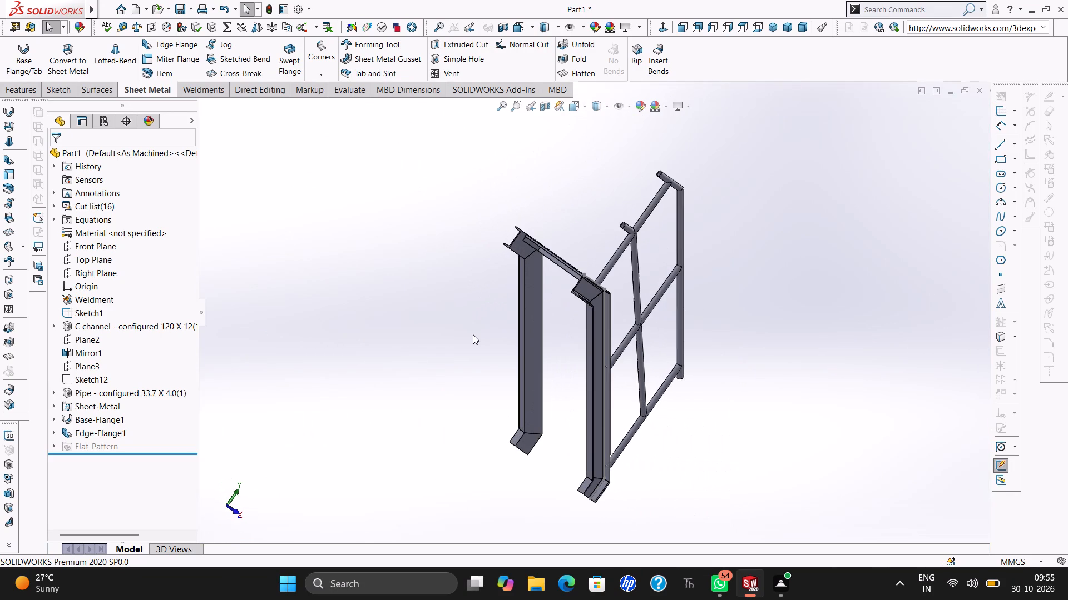
pyautogui.press('Up')
pyautogui.press('Up')
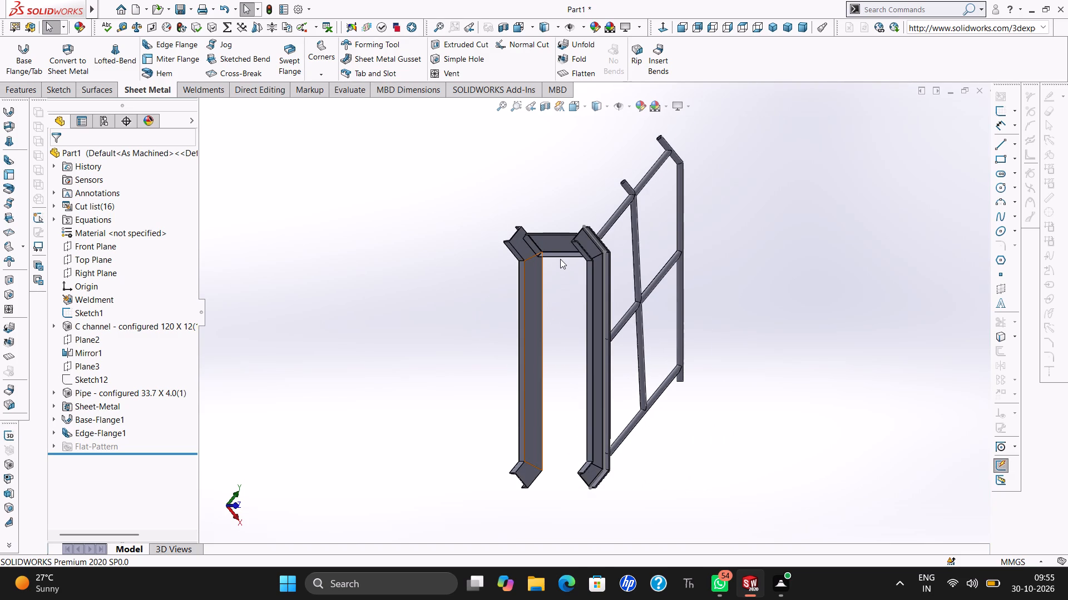
# Apply a 25 mm chamfer-type Break Corner to the free corner of both tread end flanges, at the end away from the front lip.
pyautogui.keyDown('ctrl'); pyautogui.scroll(-6, 560, 259); pyautogui.keyUp('ctrl')
pyautogui.press('Right')
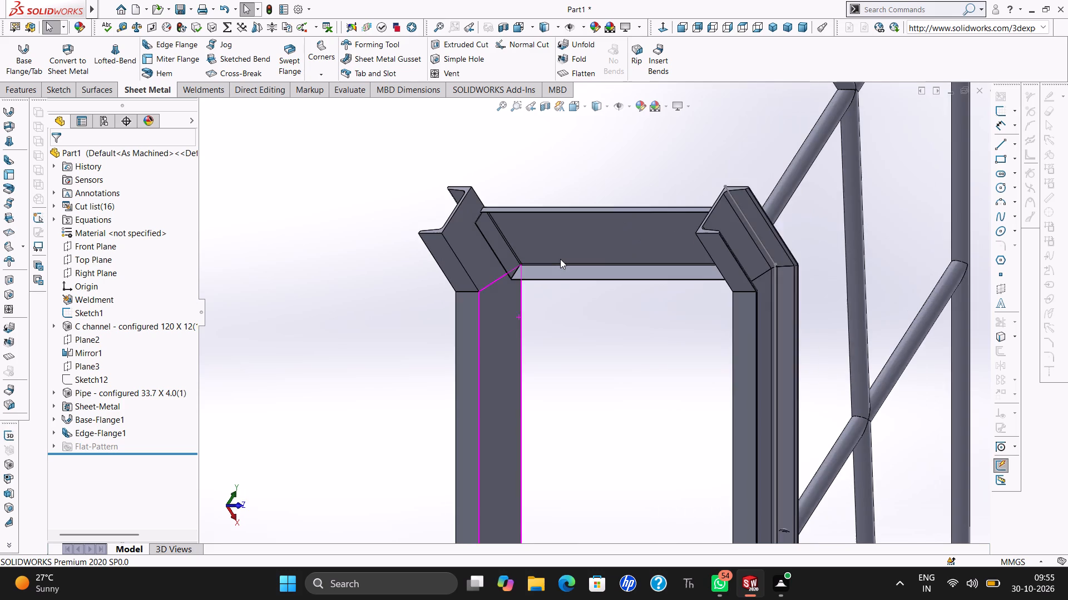
pyautogui.press('Right')
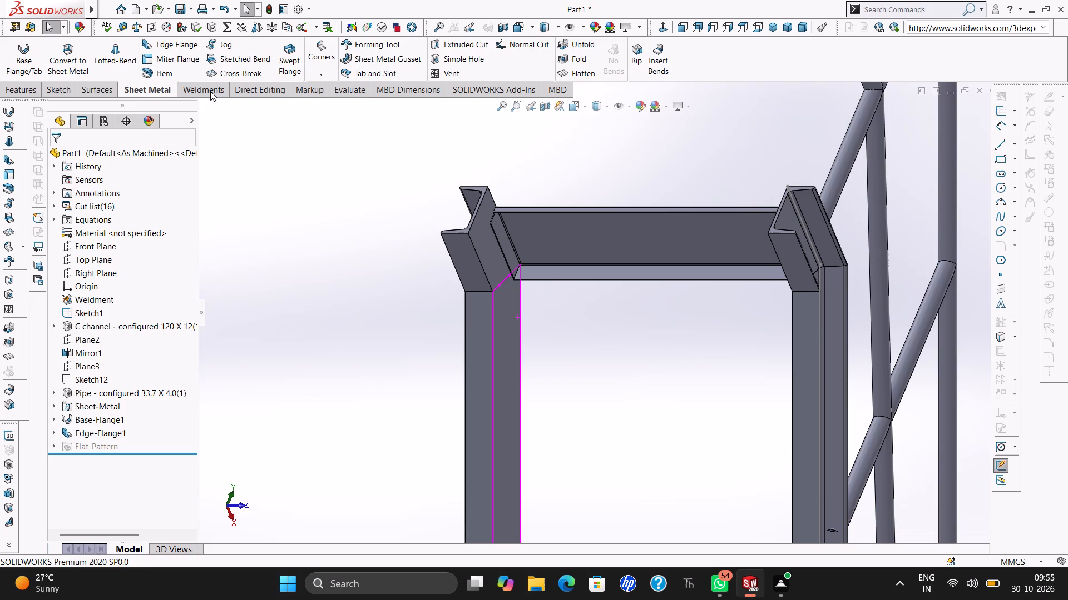
pyautogui.click(319, 73)
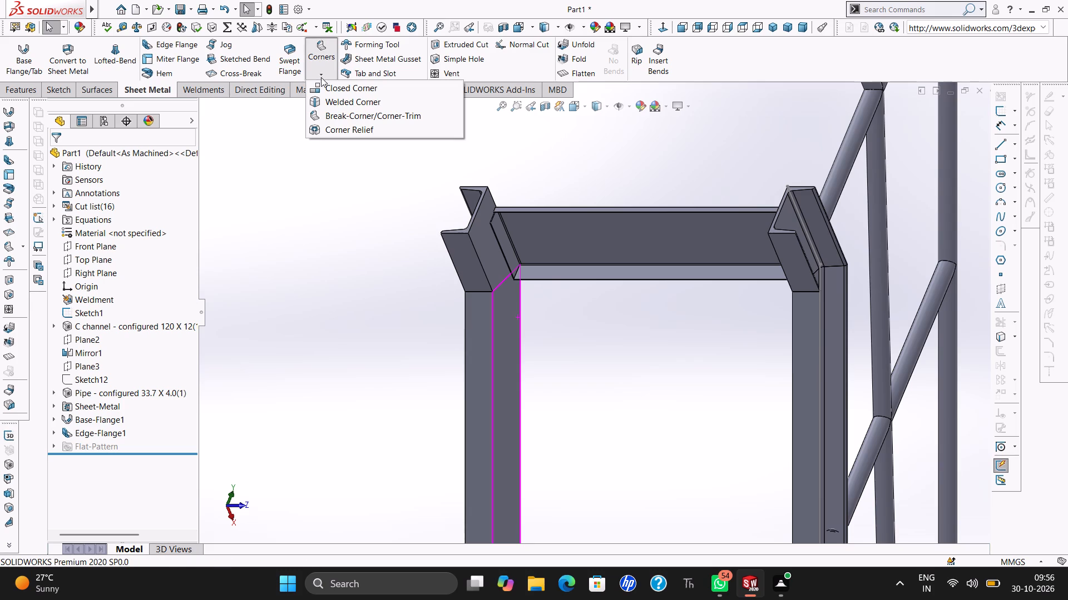
pyautogui.click(329, 114)
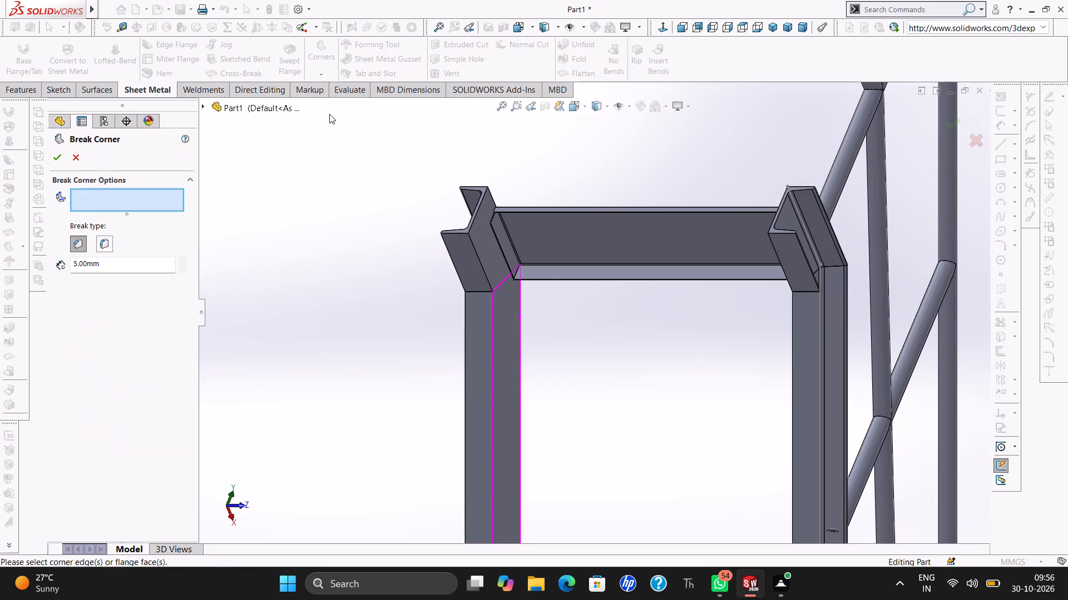
pyautogui.doubleClick(102, 261)
pyautogui.write('25')
pyautogui.press('Return')
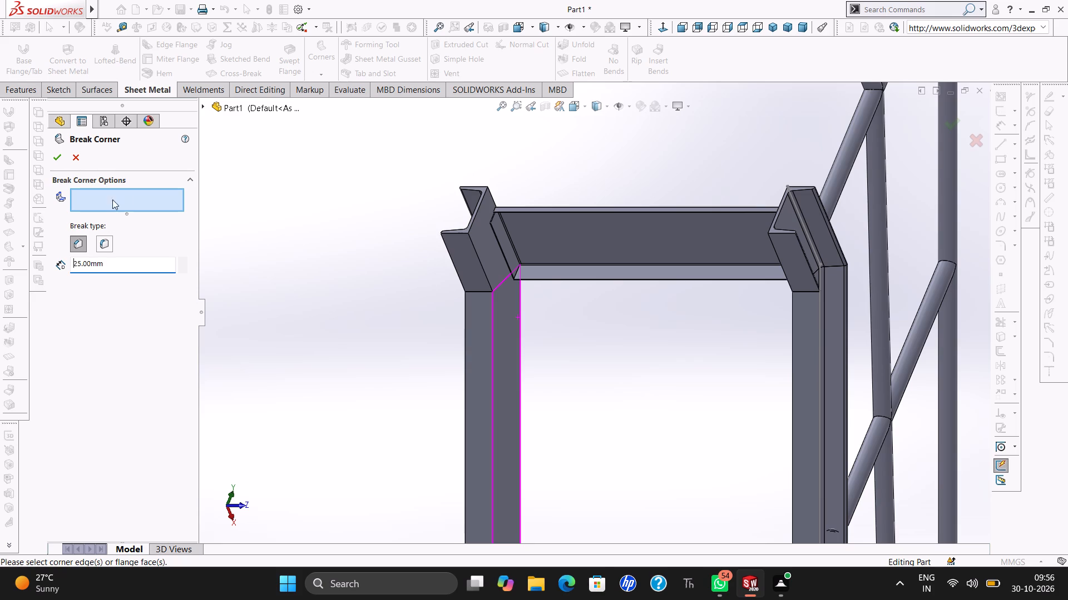
pyautogui.click(489, 224)
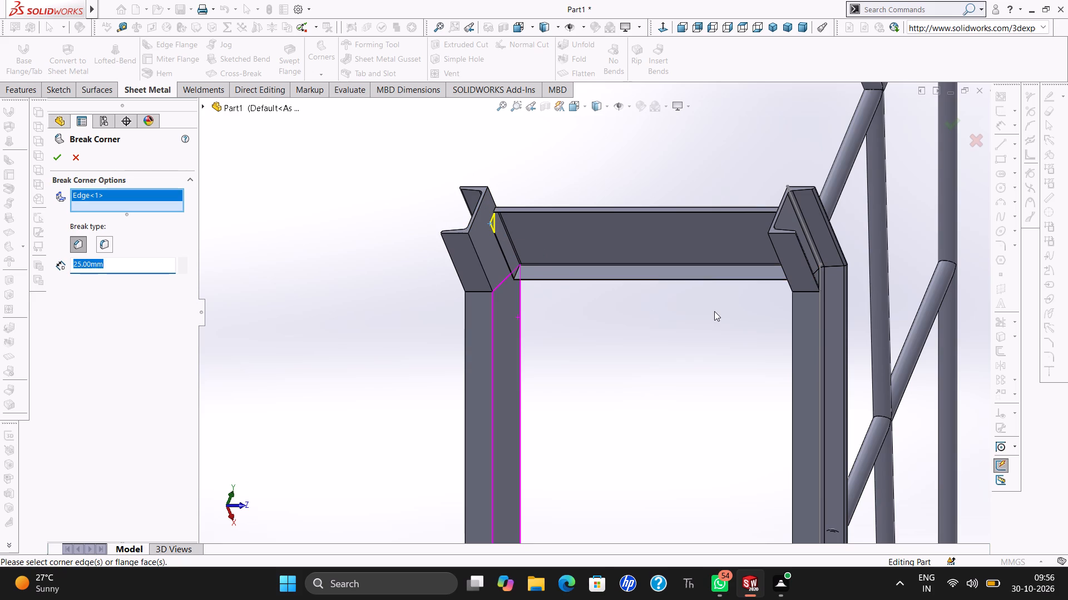
pyautogui.press('Right')
pyautogui.press('Right')
pyautogui.press('Right')
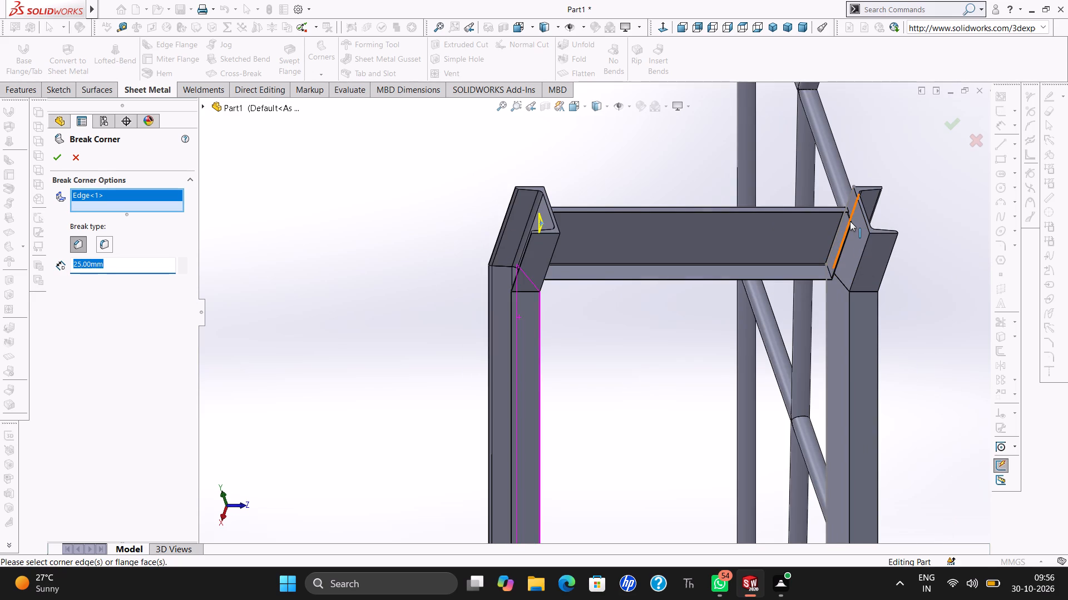
pyautogui.keyDown('ctrl'); pyautogui.scroll(-3, 849, 224); pyautogui.keyUp('ctrl')
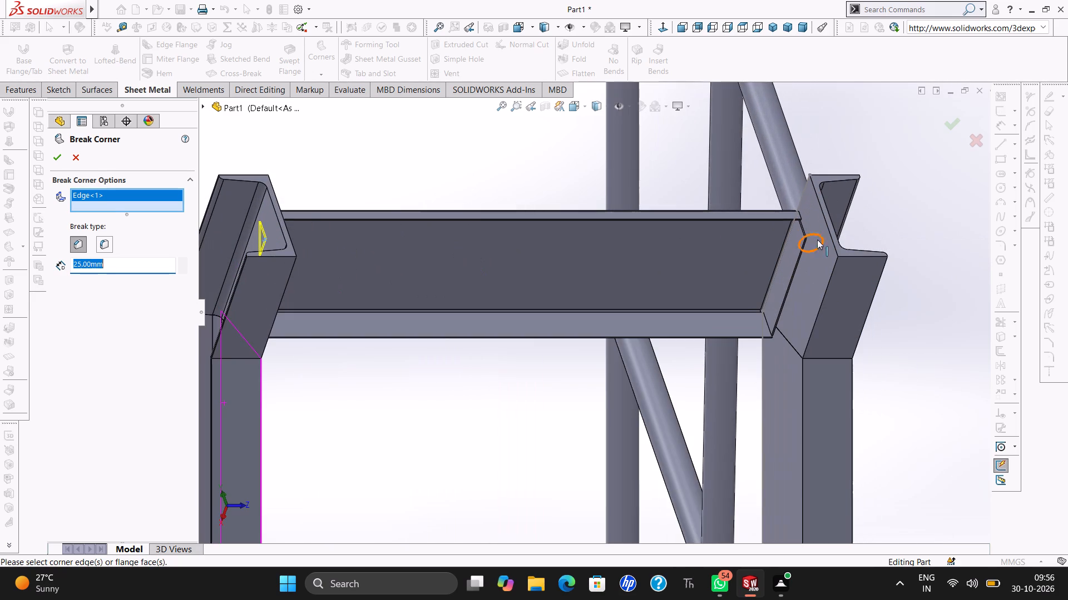
pyautogui.click(807, 239)
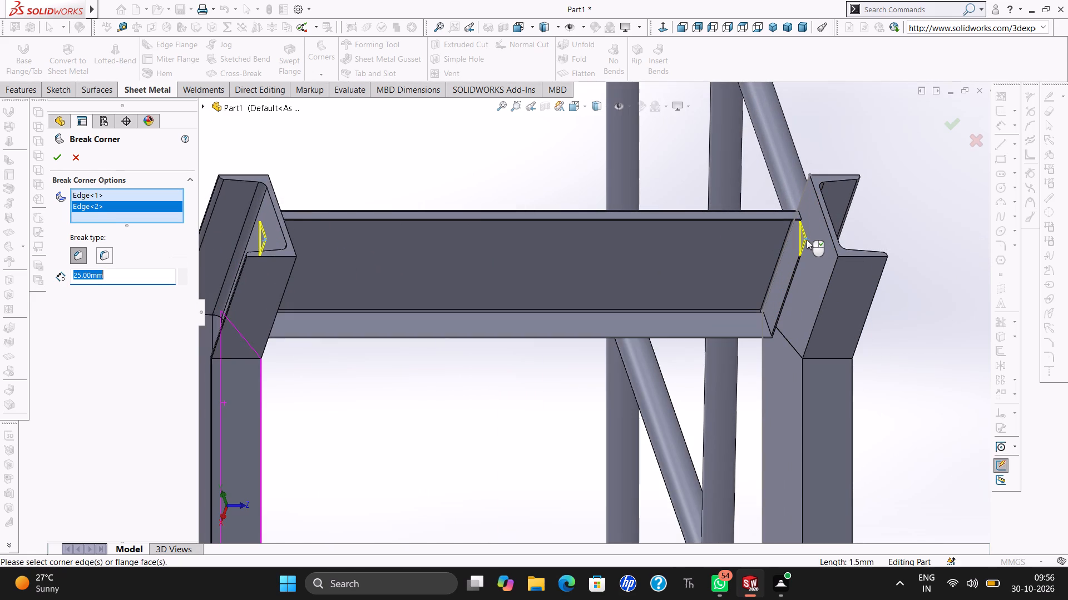
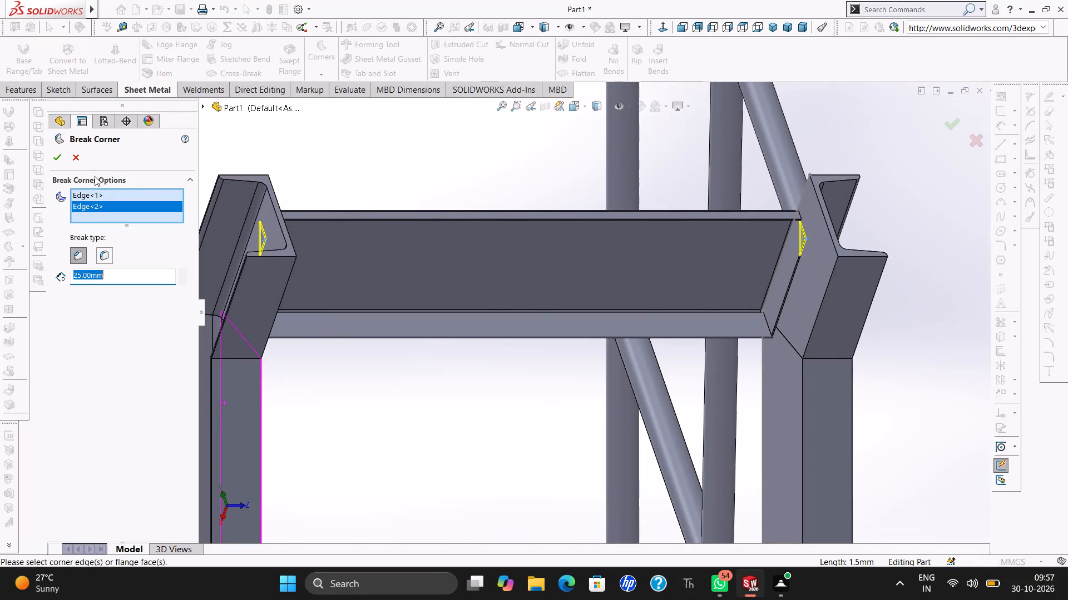
# Accept the 25 mm chamfer-type Break Corner on both end flanges of the top tread.
pyautogui.click(53, 157)
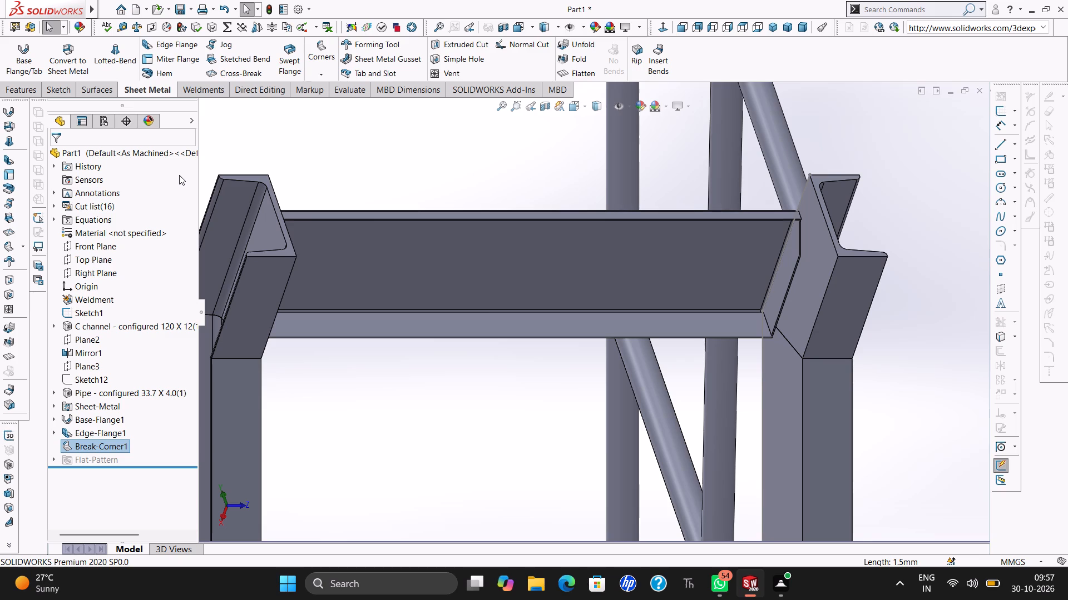
# Open the top tread's base flange definition to check its settings.
pyautogui.click(393, 224)
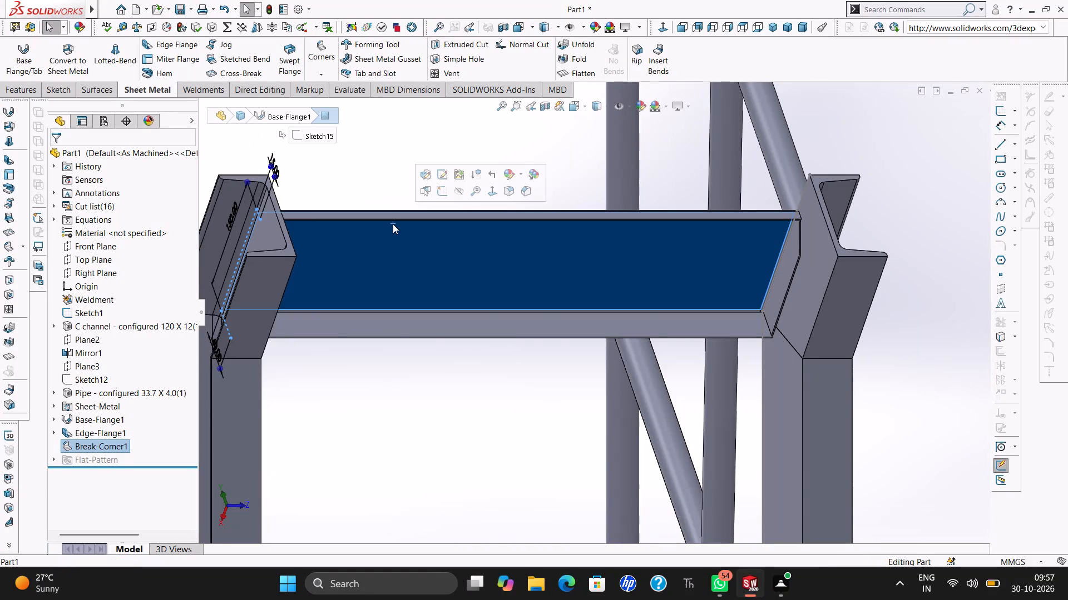
pyautogui.click(427, 176)
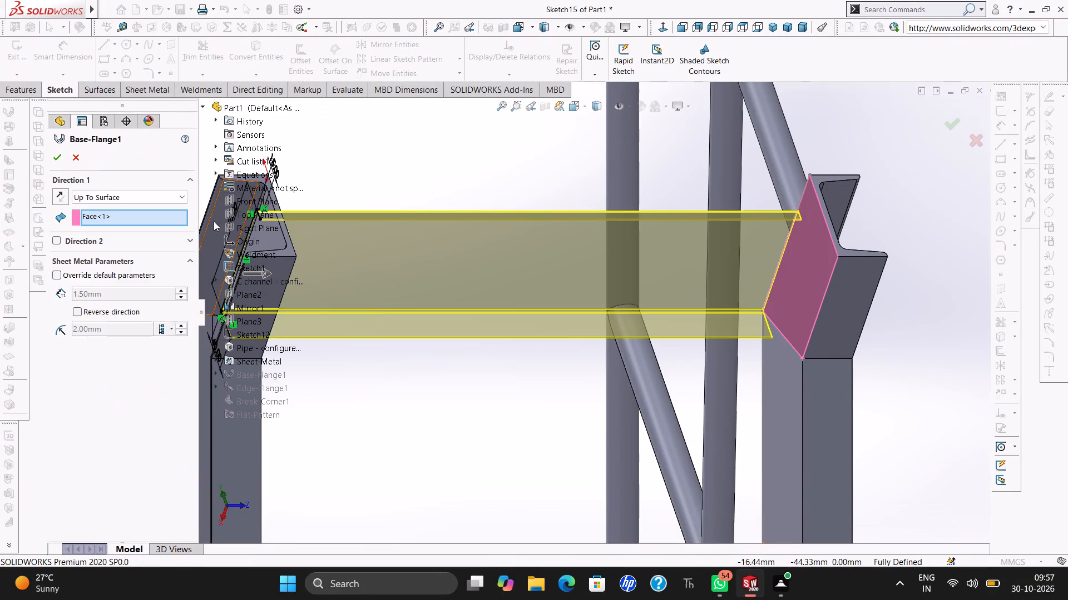
pyautogui.click(61, 163)
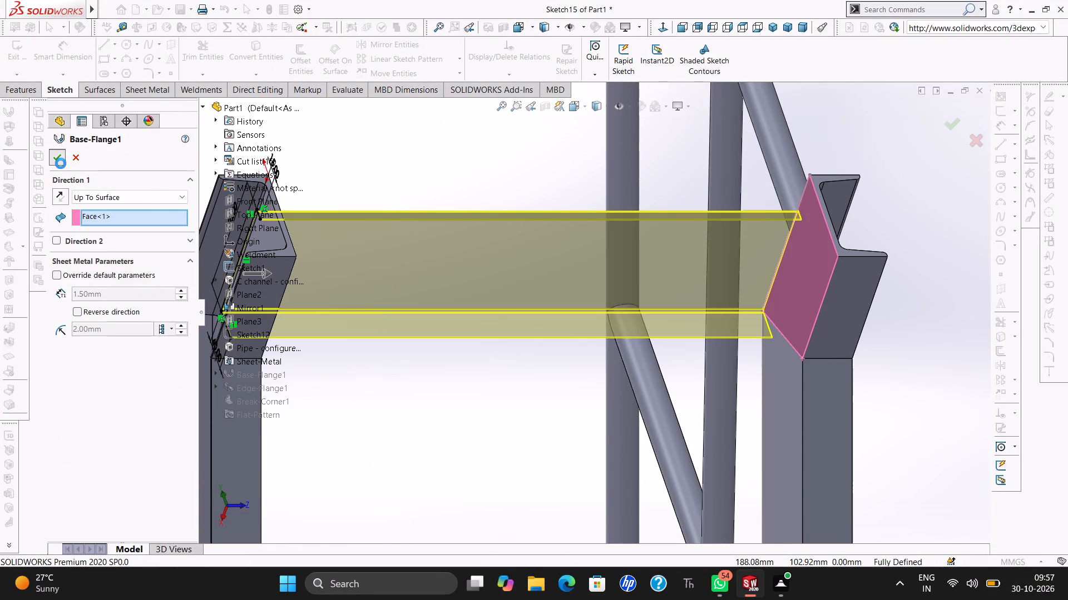
# Set up a Linear Pattern along the stringer's sloped sketch line with 200 mm spacing and 7 instances.
pyautogui.press('Left')
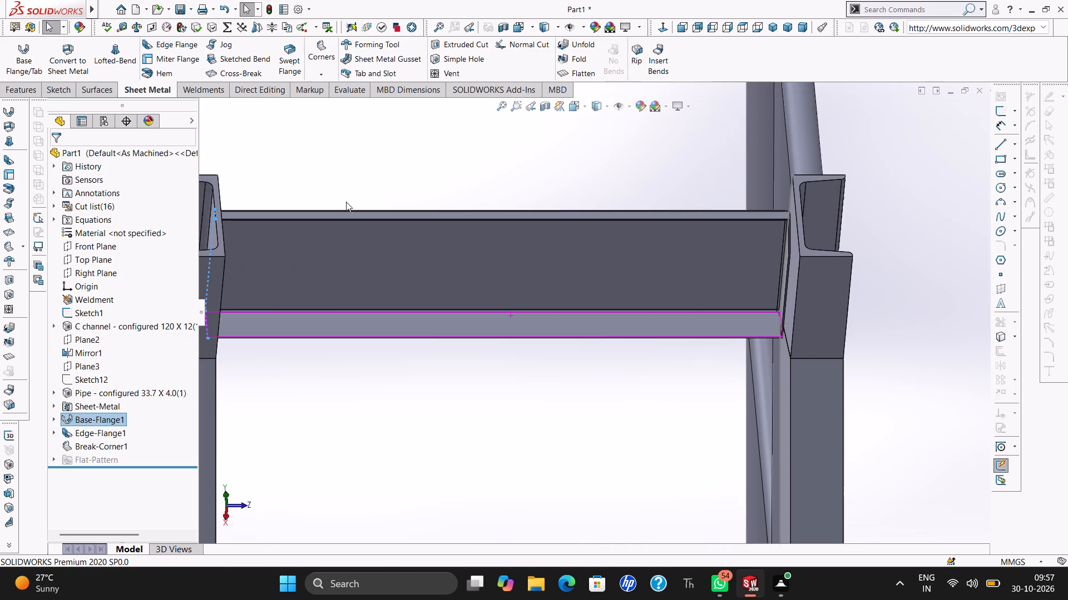
pyautogui.press('Down')
pyautogui.hotkey('ctrl', '7')
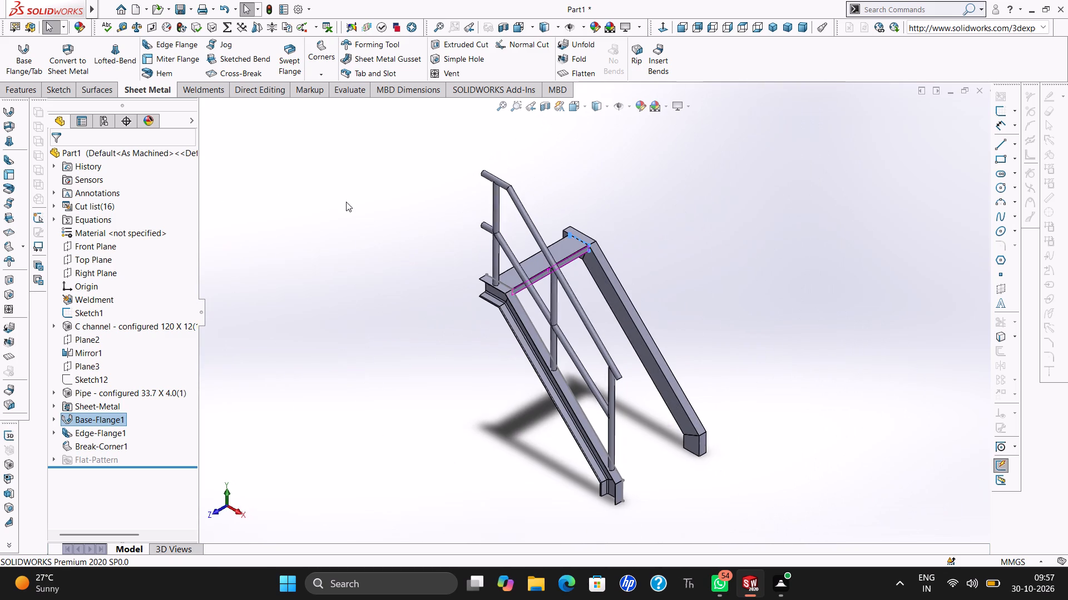
pyautogui.press('Escape')
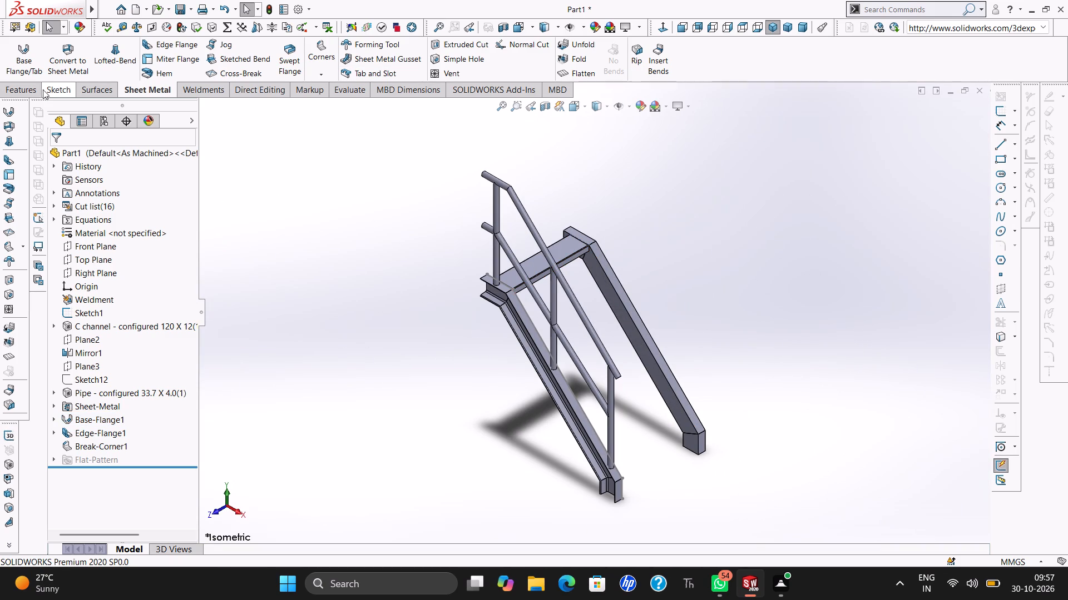
pyautogui.click(28, 93)
pyautogui.click(406, 51)
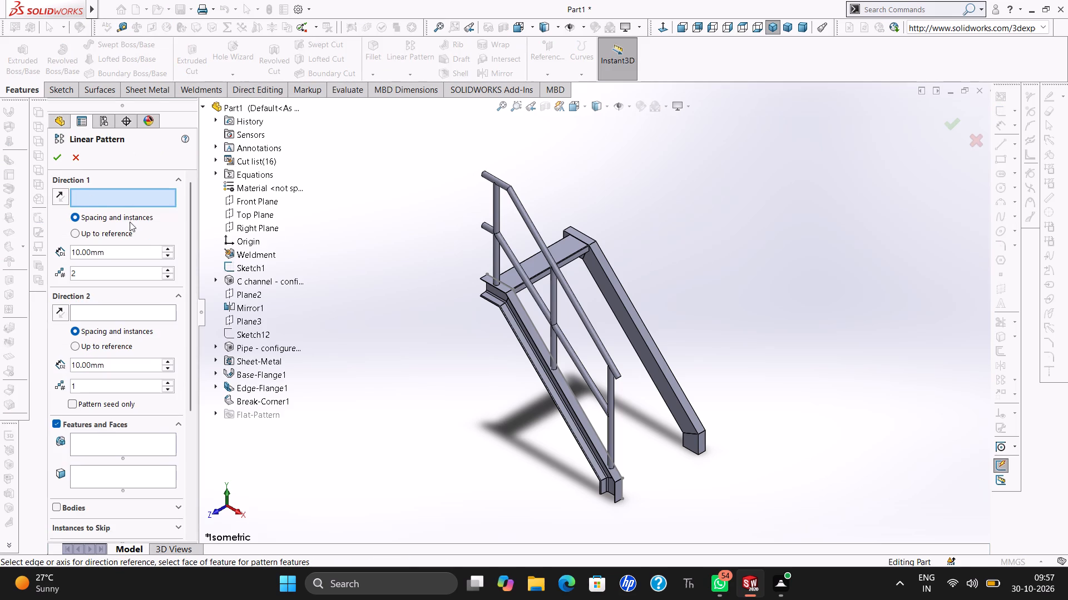
pyautogui.click(529, 317)
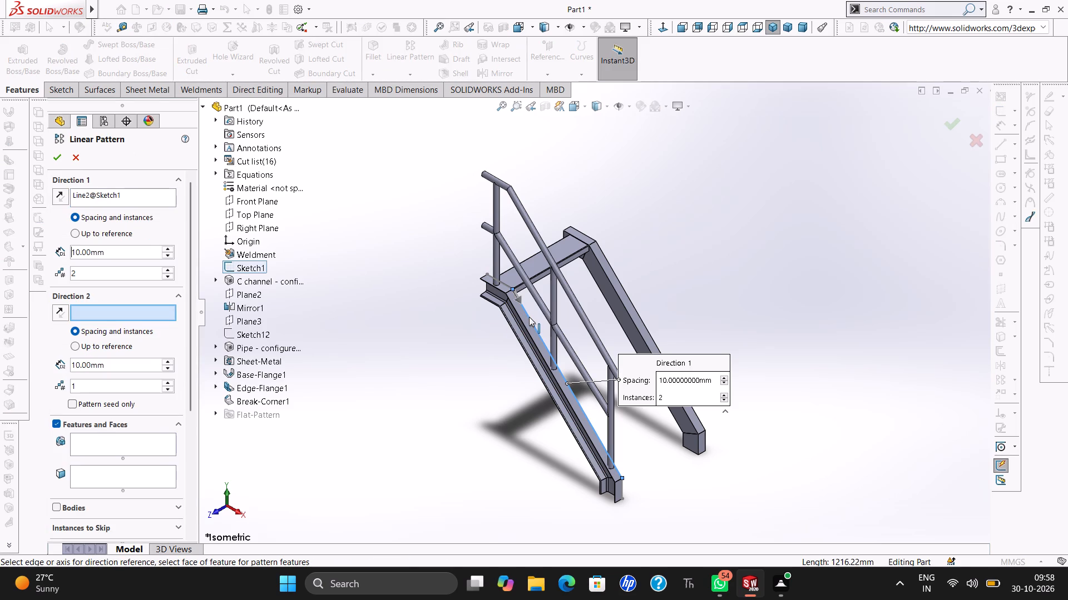
pyautogui.doubleClick(133, 249)
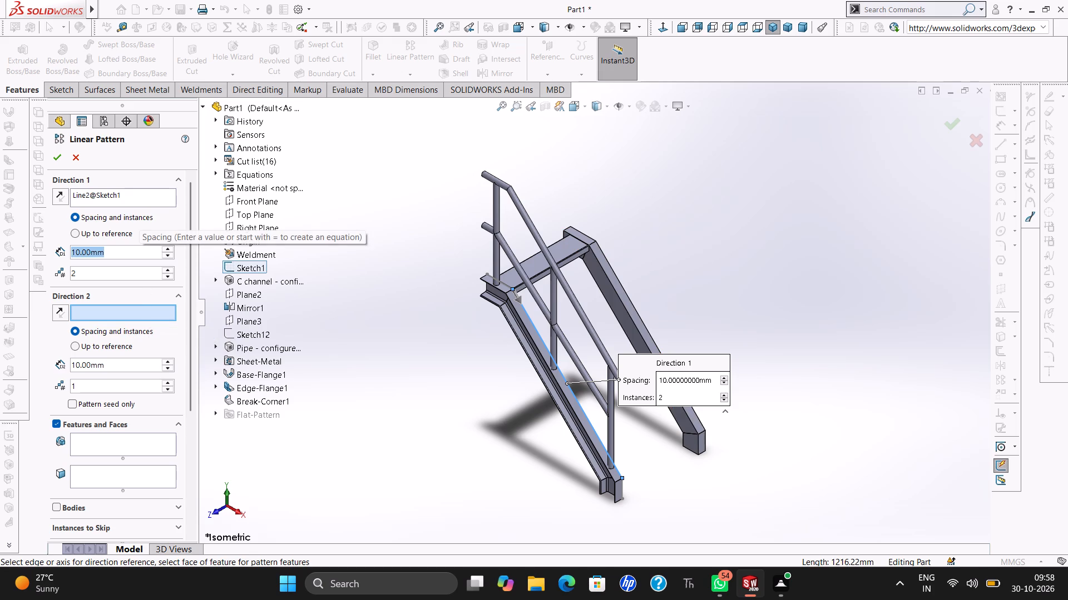
pyautogui.write('200')
pyautogui.press('Return')
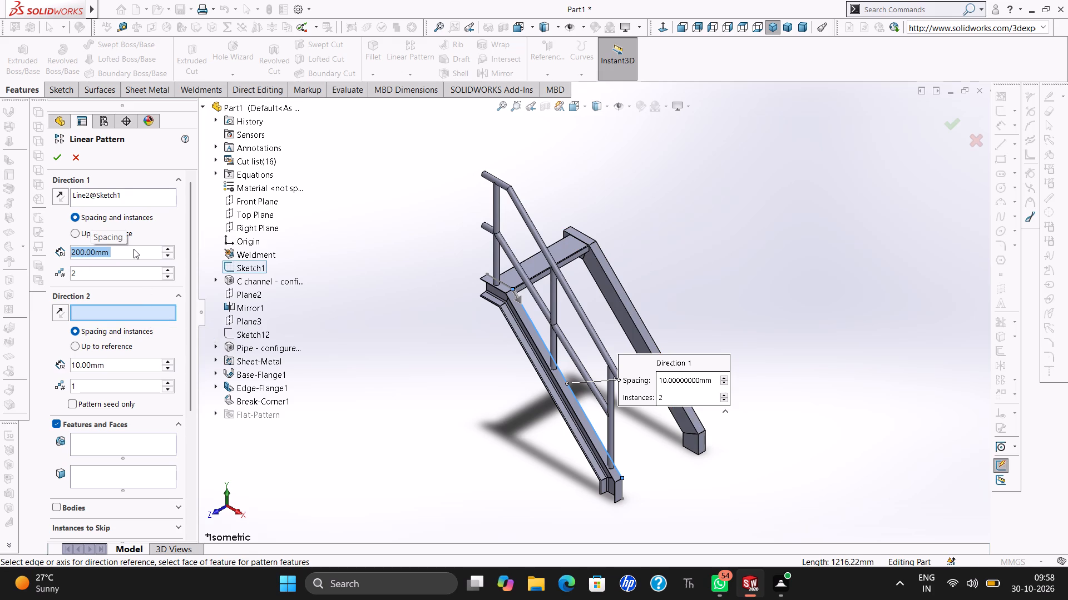
pyautogui.click(100, 278)
pyautogui.click(100, 278)
pyautogui.doubleClick(100, 278)
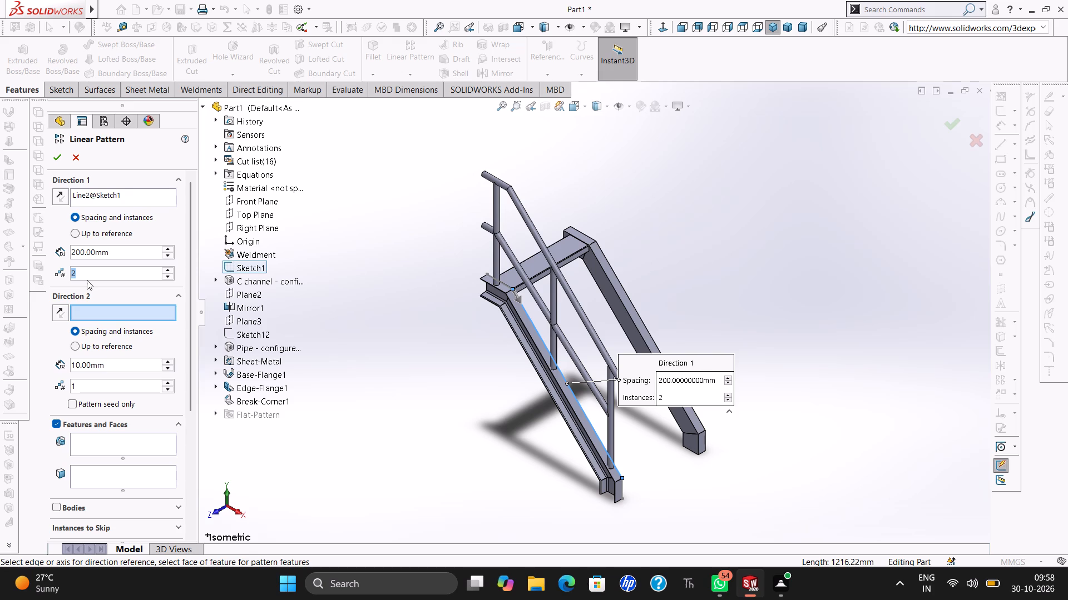
pyautogui.press('7')
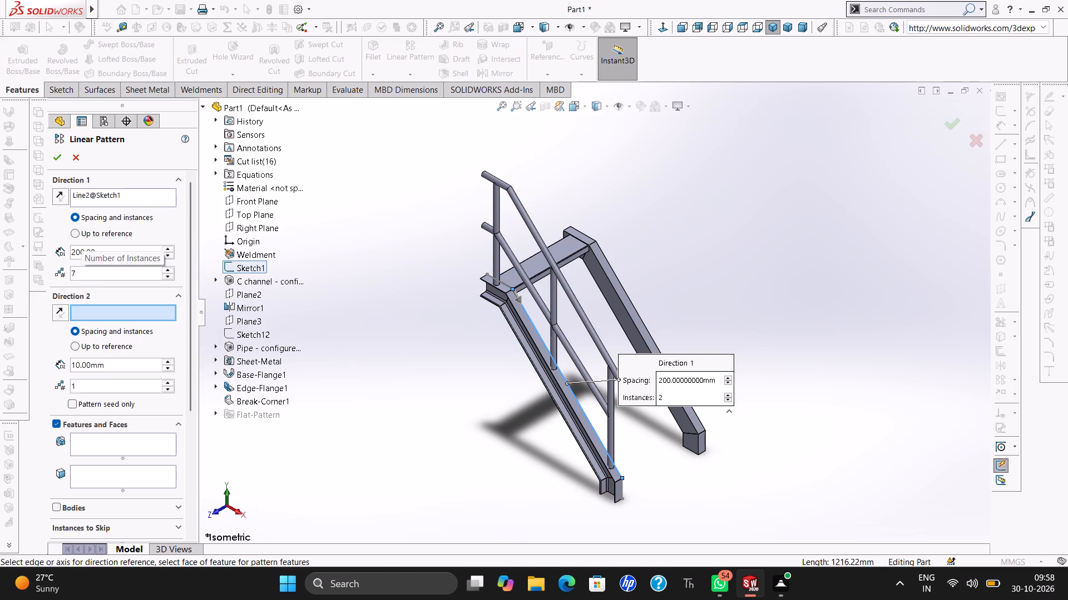
pyautogui.click(59, 164)
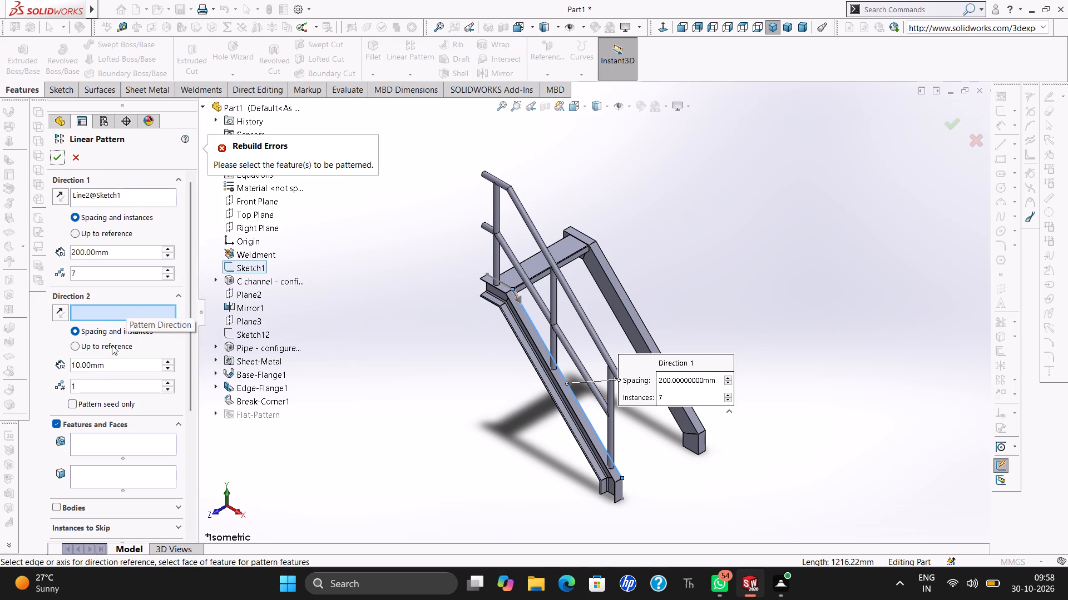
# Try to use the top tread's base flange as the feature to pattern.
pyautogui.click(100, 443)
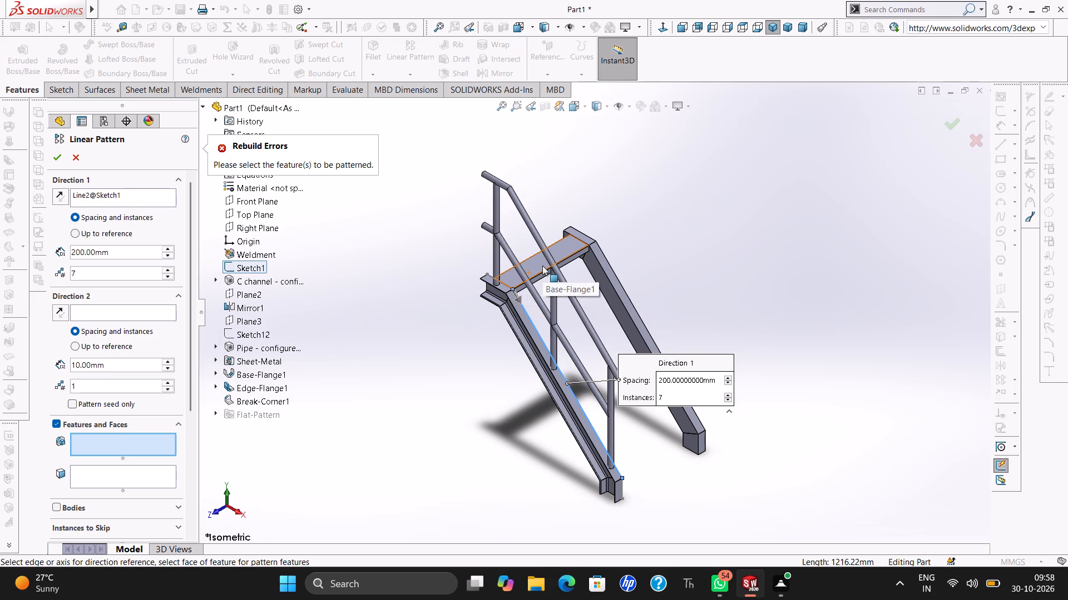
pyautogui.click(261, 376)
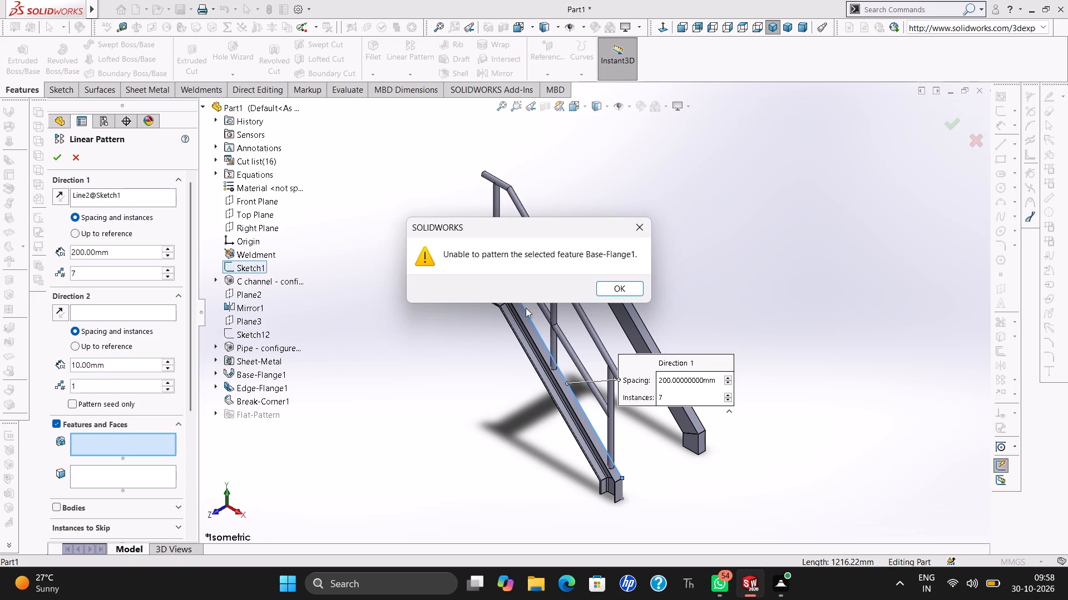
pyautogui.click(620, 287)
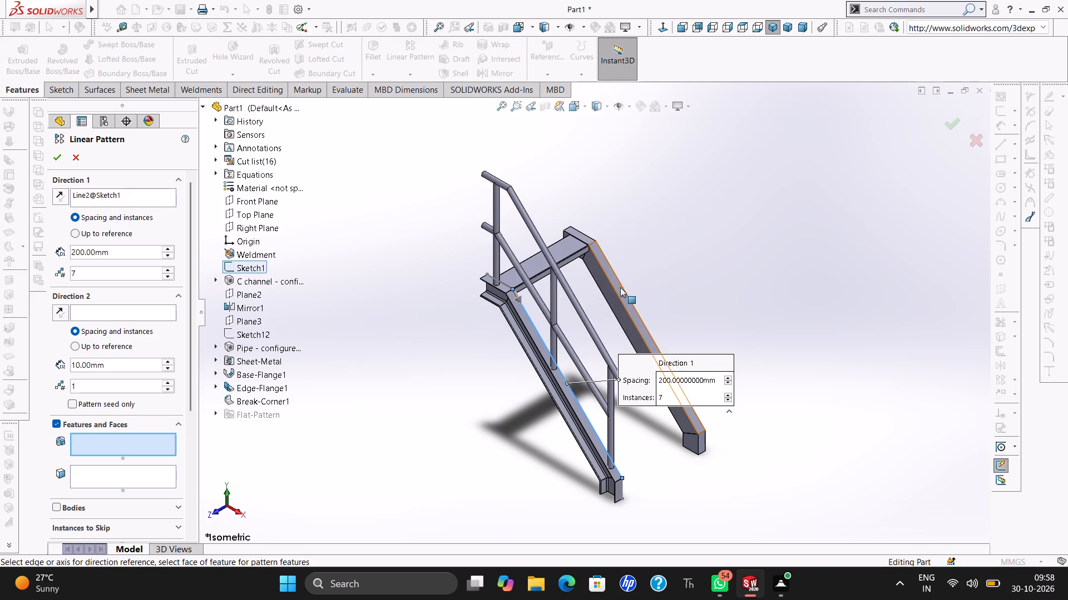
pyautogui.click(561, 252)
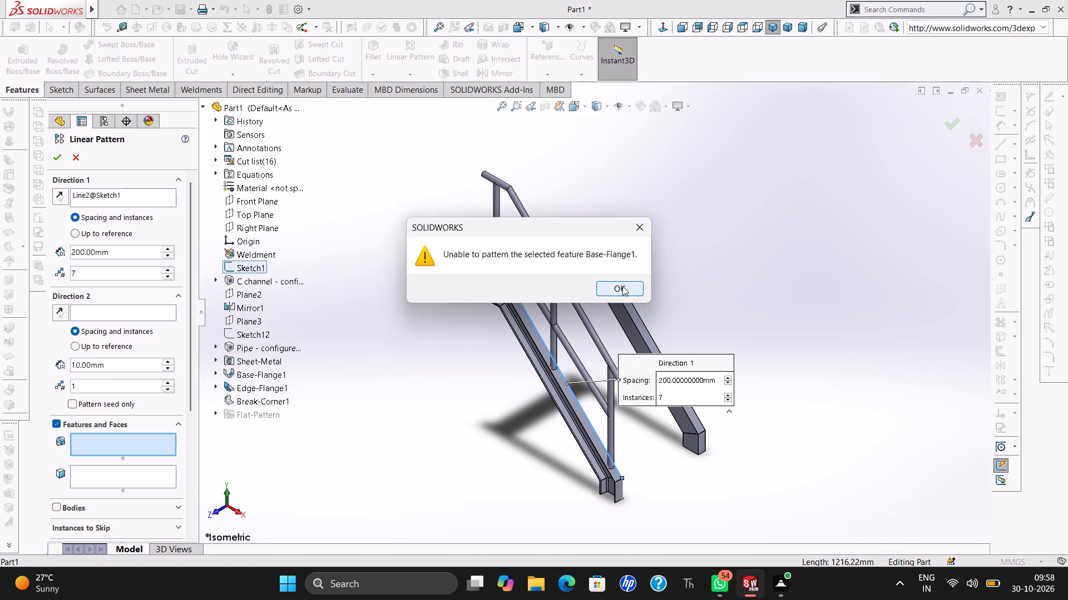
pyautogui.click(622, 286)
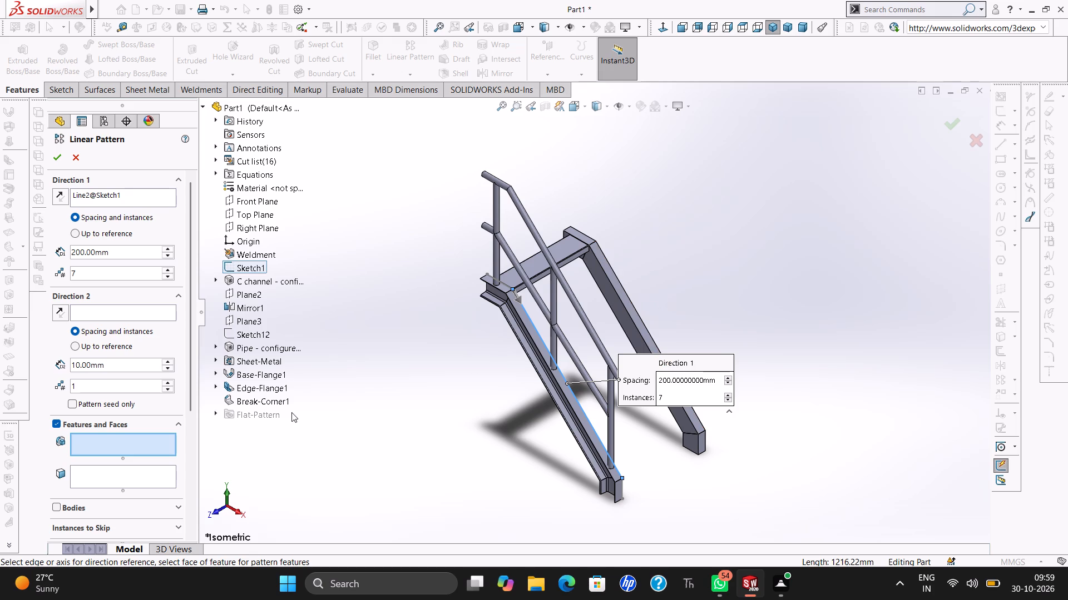
# Switch the pattern from features to bodies and pattern the top tread's body down the stringers.
pyautogui.click(118, 503)
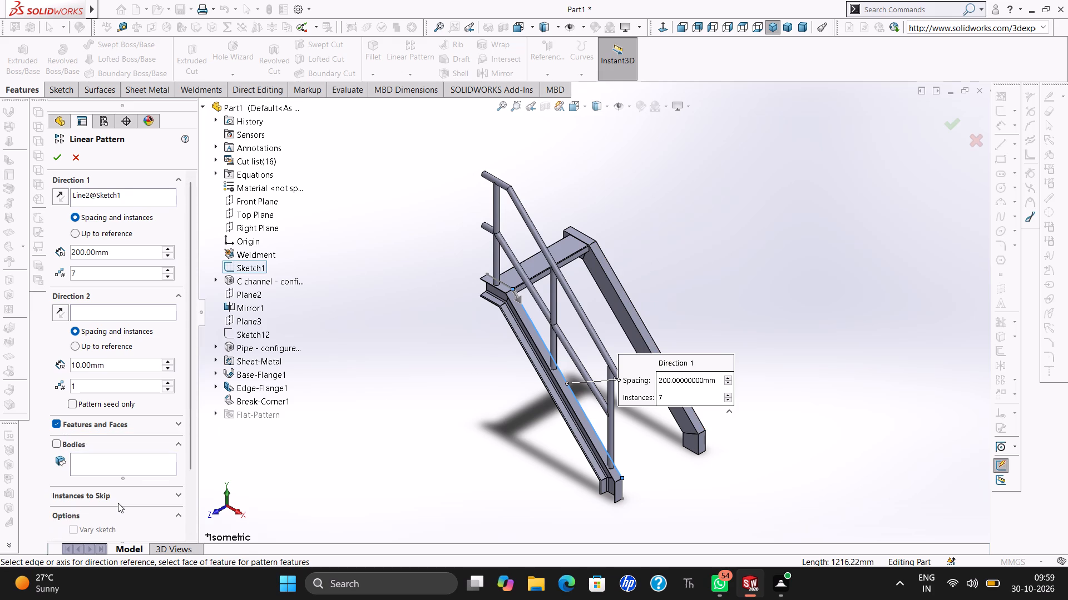
pyautogui.click(61, 444)
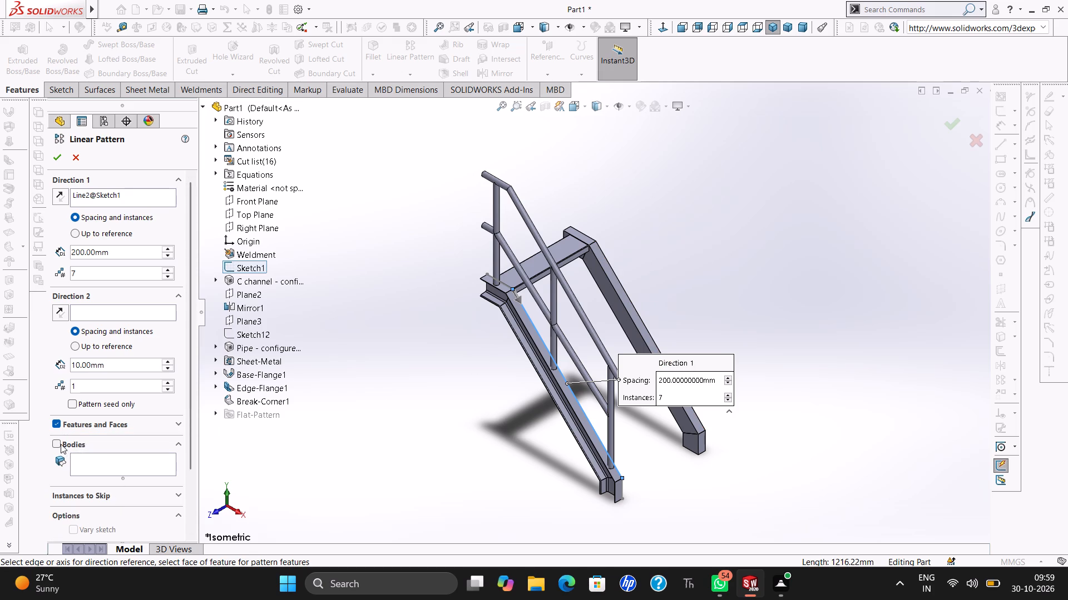
pyautogui.click(59, 444)
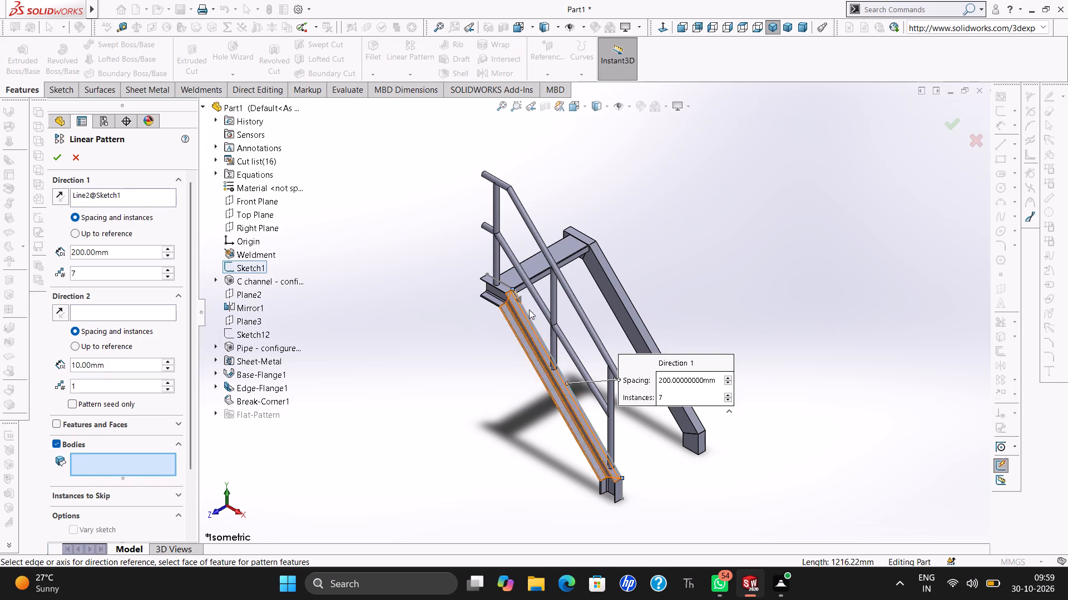
pyautogui.click(535, 275)
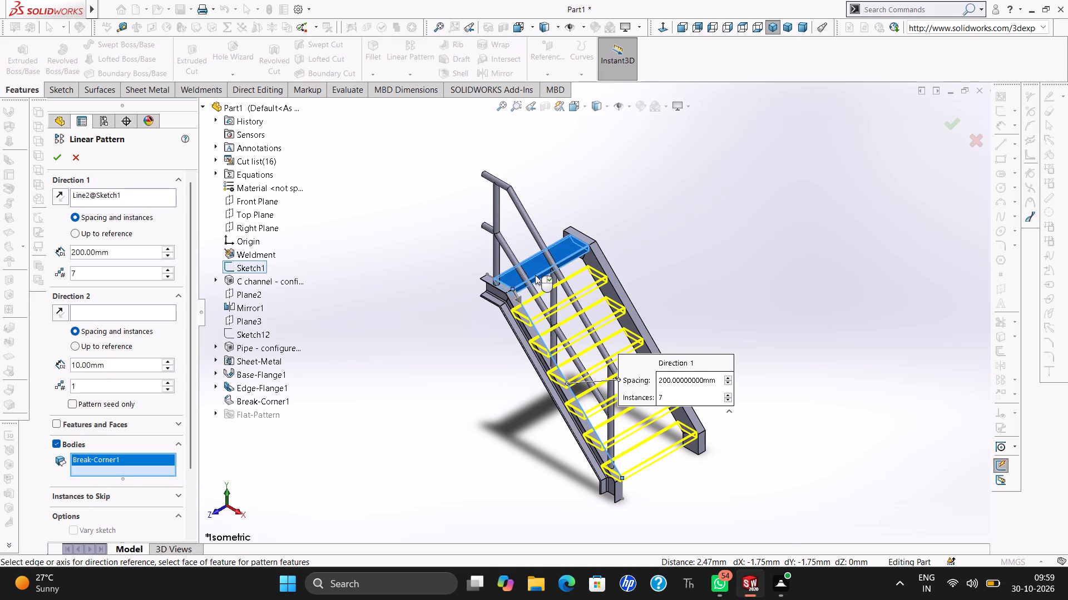
pyautogui.click(57, 163)
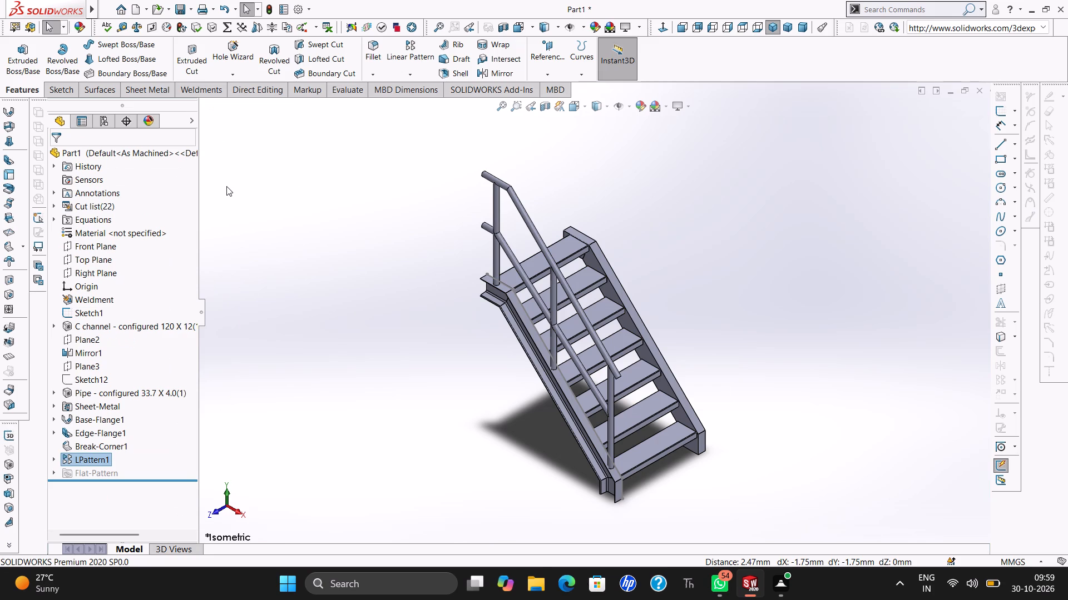
# Examine the complete stair with its patterned treads from several sides.
pyautogui.click(53, 207)
pyautogui.click(53, 207)
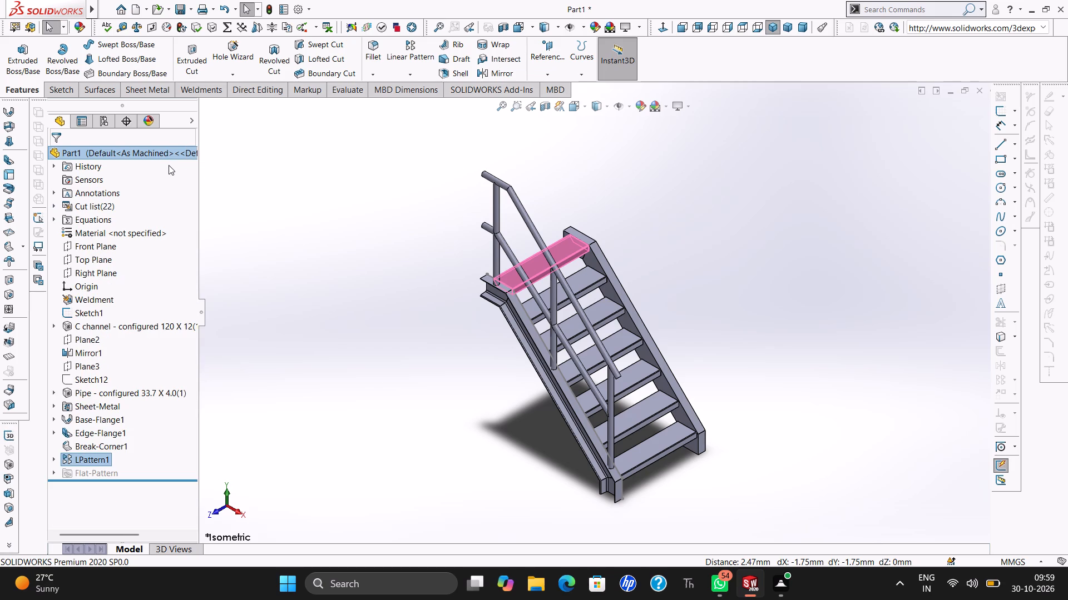
pyautogui.press('Left')
pyautogui.press('Right')
pyautogui.press('Right')
pyautogui.press('Right')
pyautogui.press('Right')
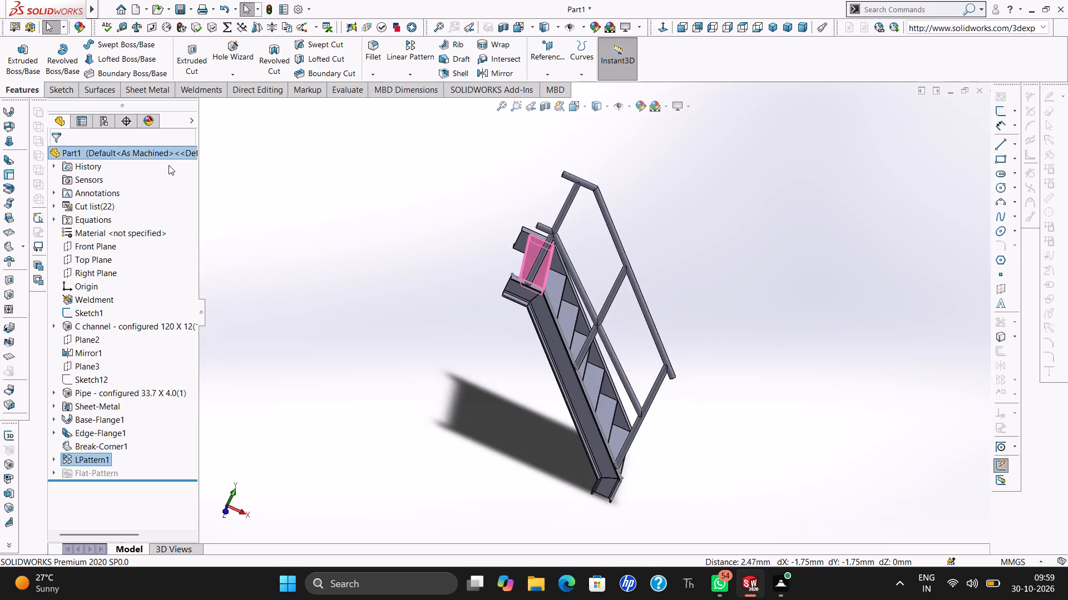
pyautogui.press('Right')
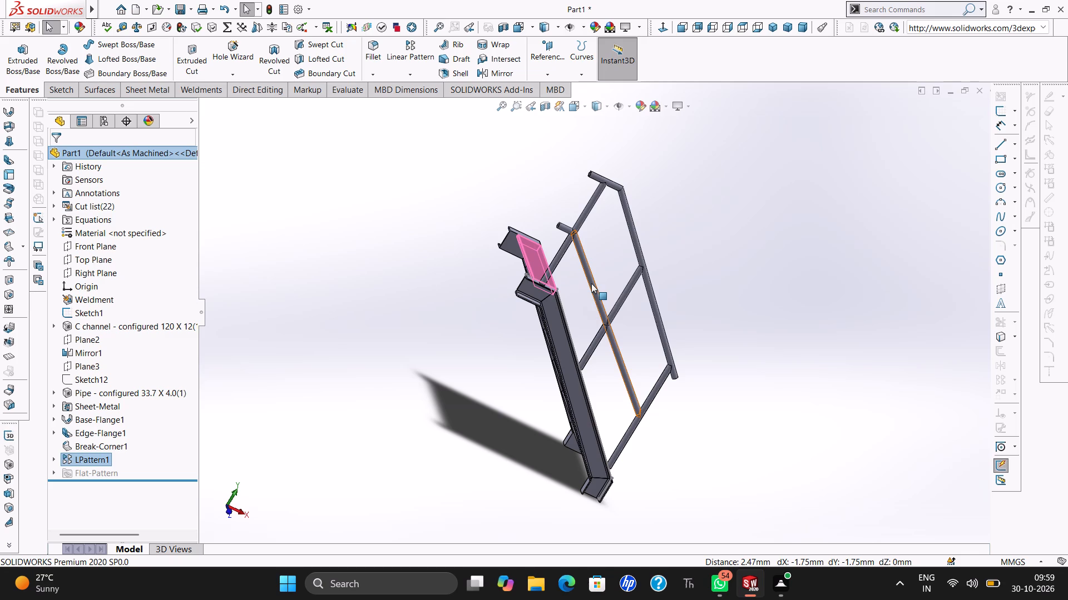
pyautogui.hotkey('ctrl', '7')
pyautogui.press('Escape')
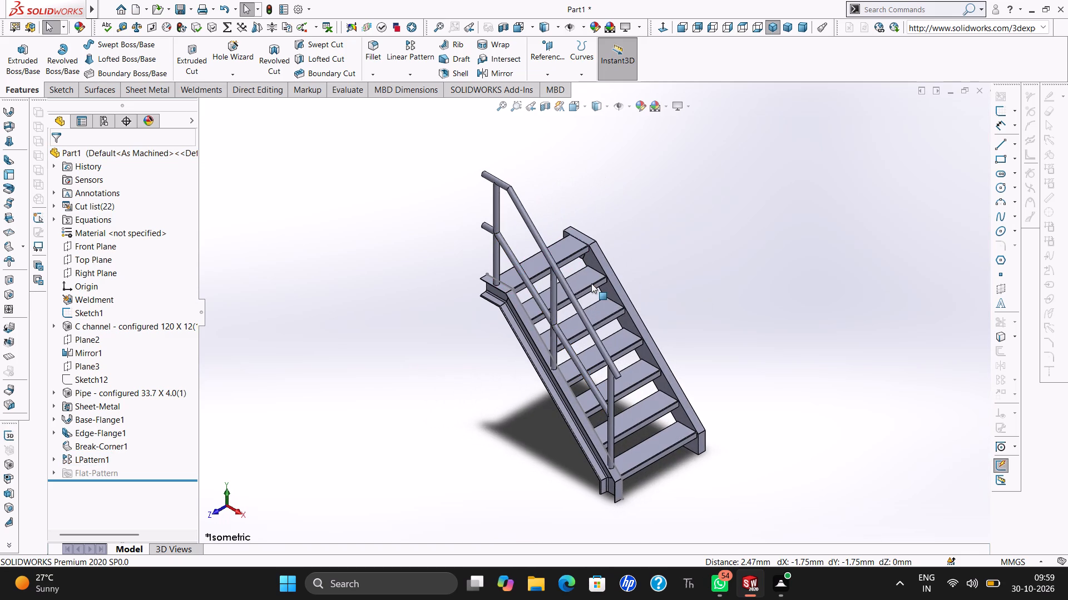
# Examine the top tread's end flange and its trimmed corner against the stringer from behind and below.
pyautogui.press('Left')
pyautogui.press('Left')
pyautogui.press('Right')
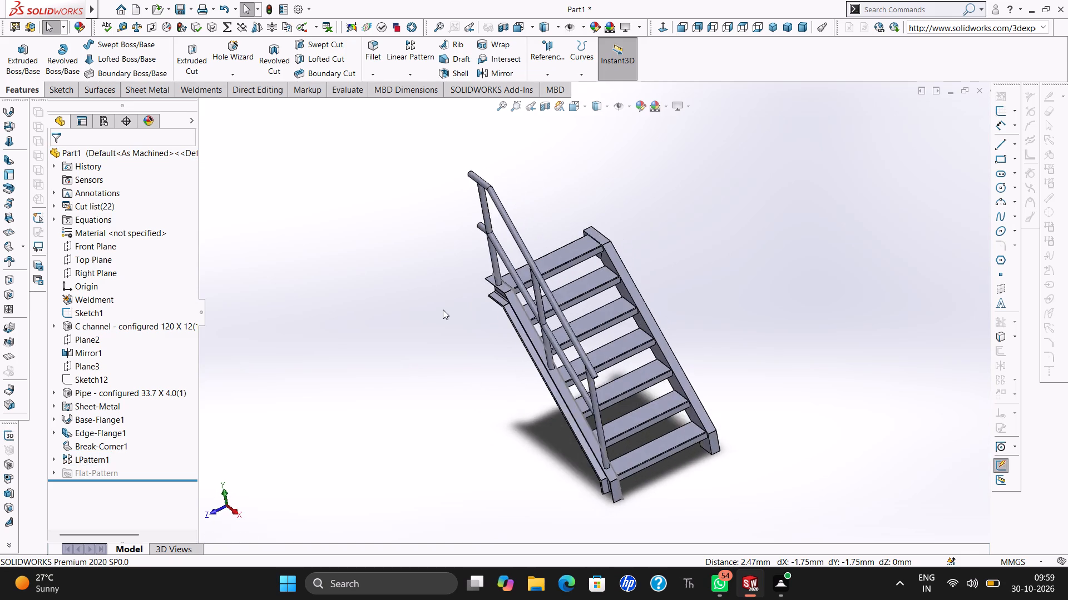
pyautogui.press('Right')
pyautogui.press('Right')
pyautogui.press('Right')
pyautogui.press('Right')
pyautogui.press('Right')
pyautogui.press('Right')
pyautogui.press('Right')
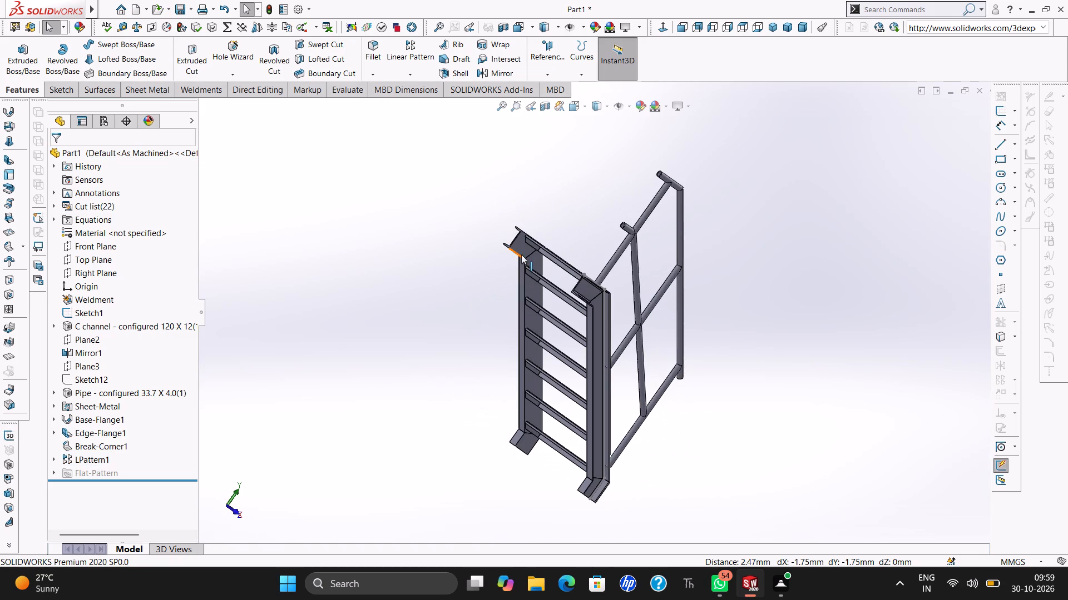
pyautogui.keyDown('ctrl'); pyautogui.scroll(-5, 526, 253); pyautogui.keyUp('ctrl')
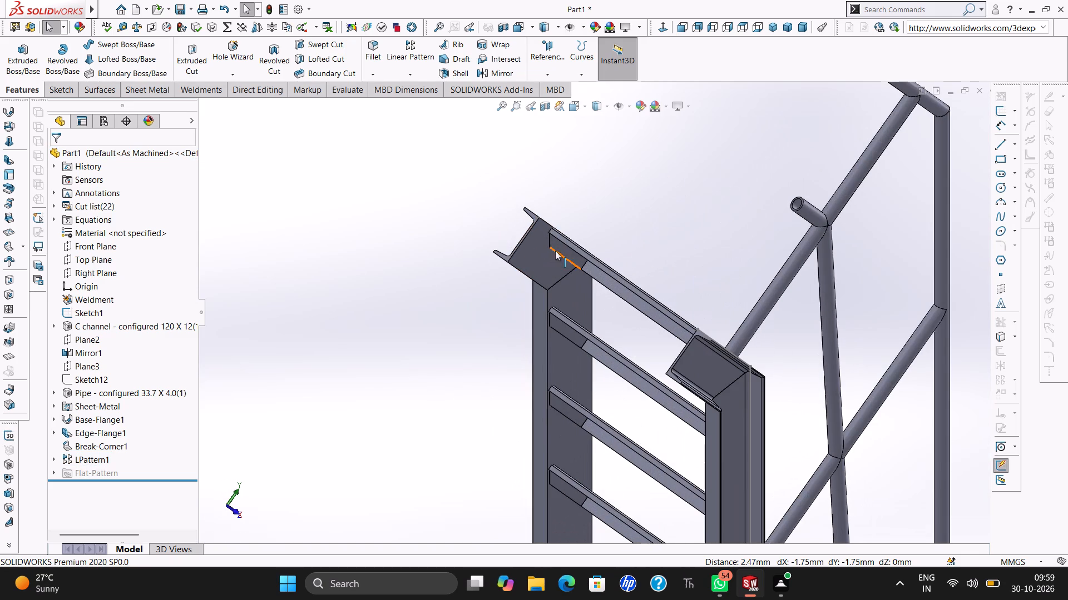
pyautogui.click(564, 251)
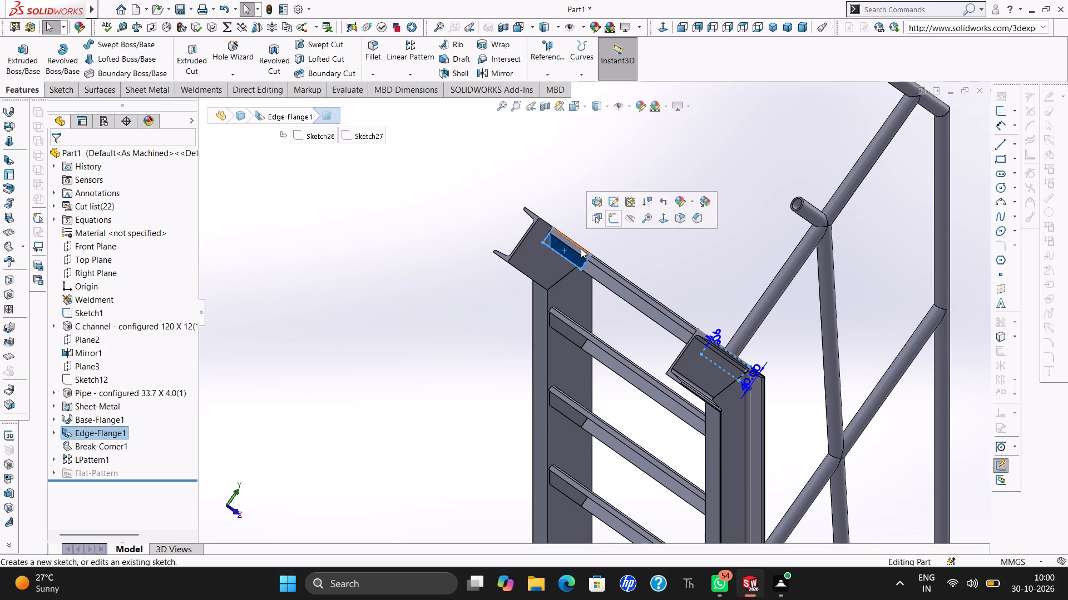
pyautogui.press('Escape')
pyautogui.press('Escape')
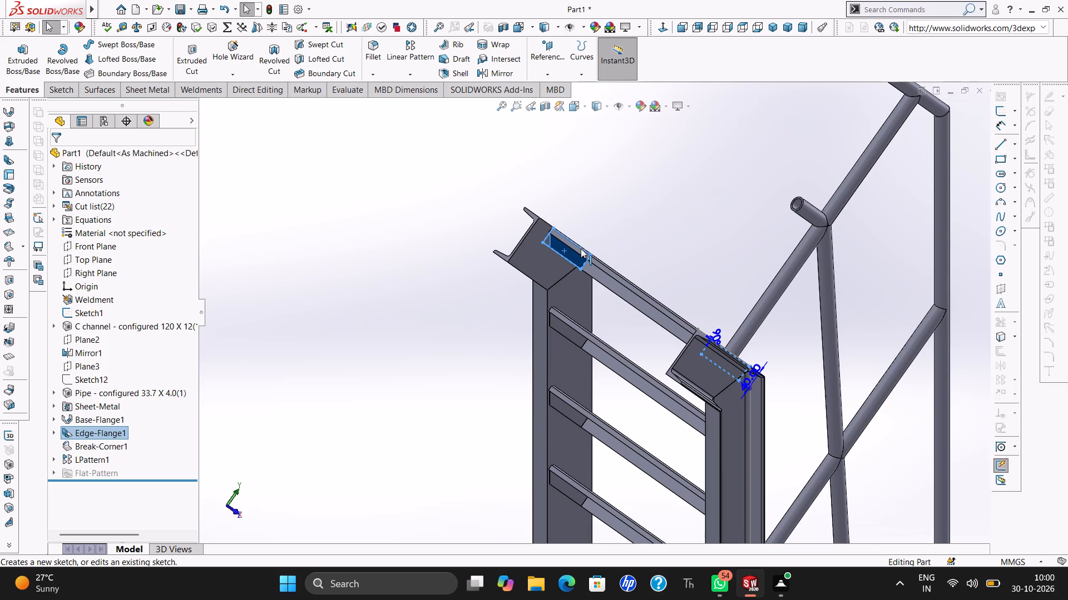
pyautogui.keyDown('ctrl'); pyautogui.scroll(-6, 581, 248); pyautogui.keyUp('ctrl')
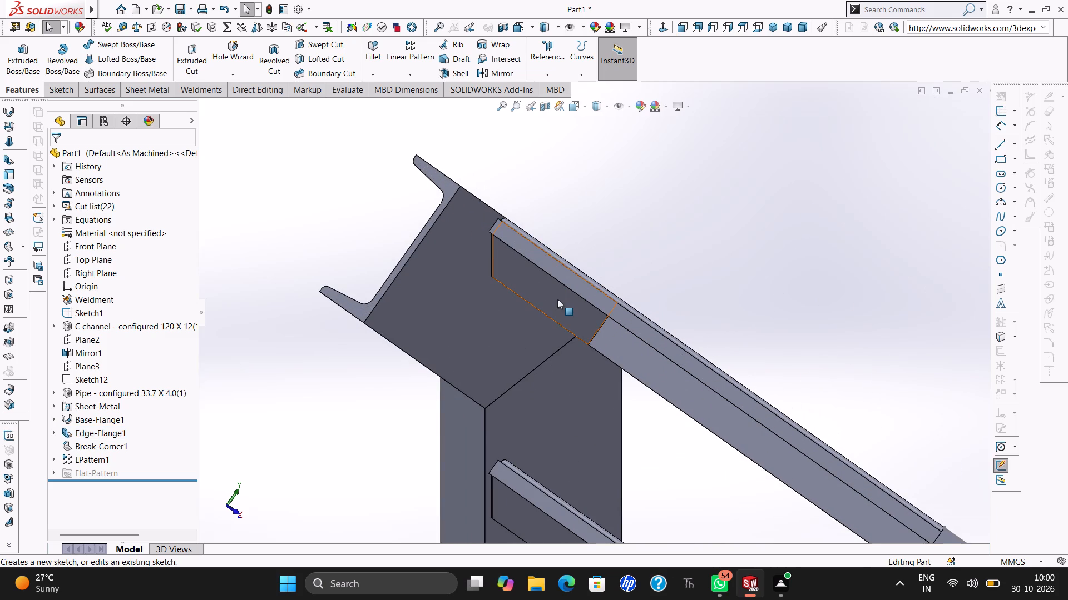
pyautogui.press('Up')
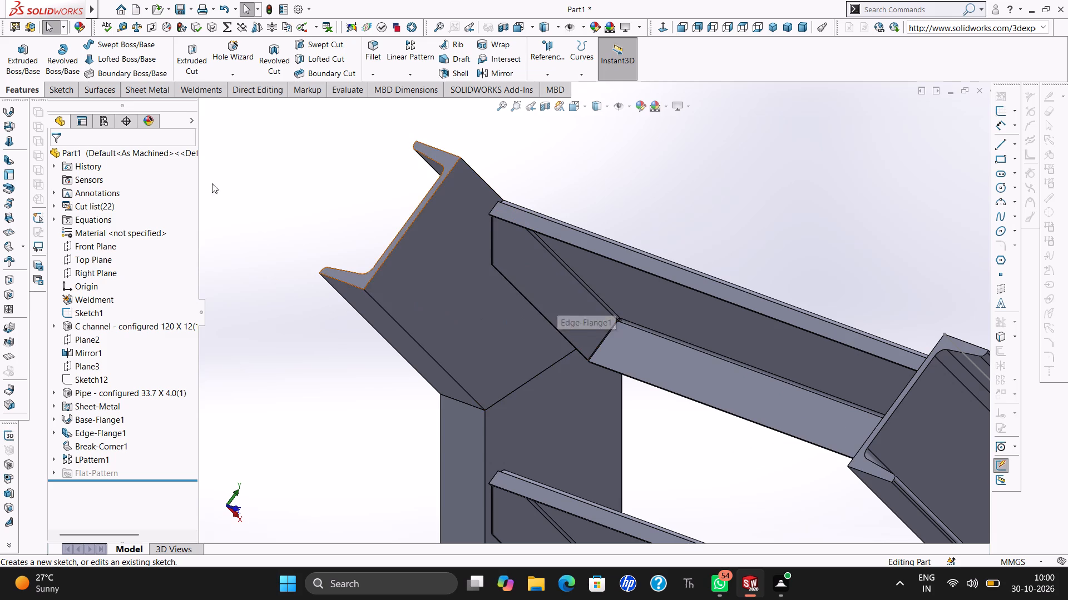
# Start a Hole Wizard hole with the DIN standard and check the types and sizes offered for the tapered pipe tap.
pyautogui.click(241, 49)
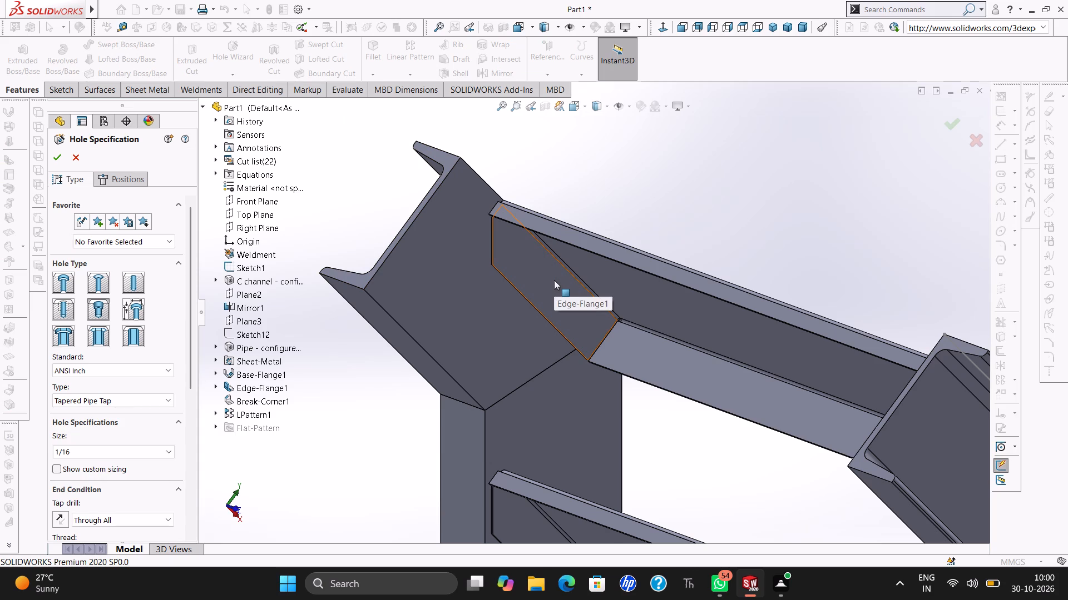
pyautogui.click(85, 372)
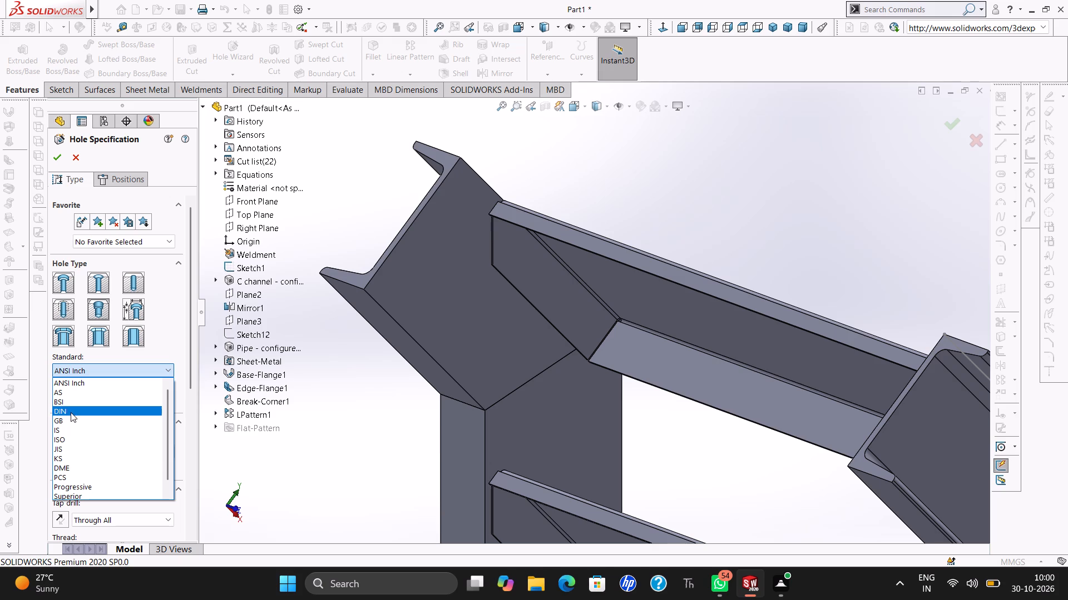
pyautogui.click(72, 411)
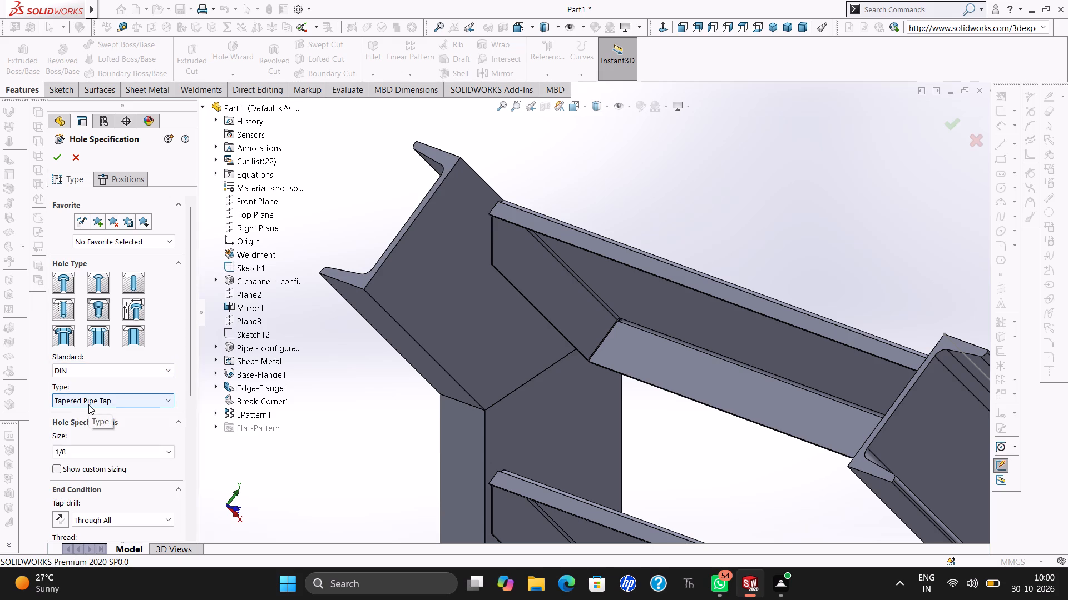
pyautogui.click(88, 404)
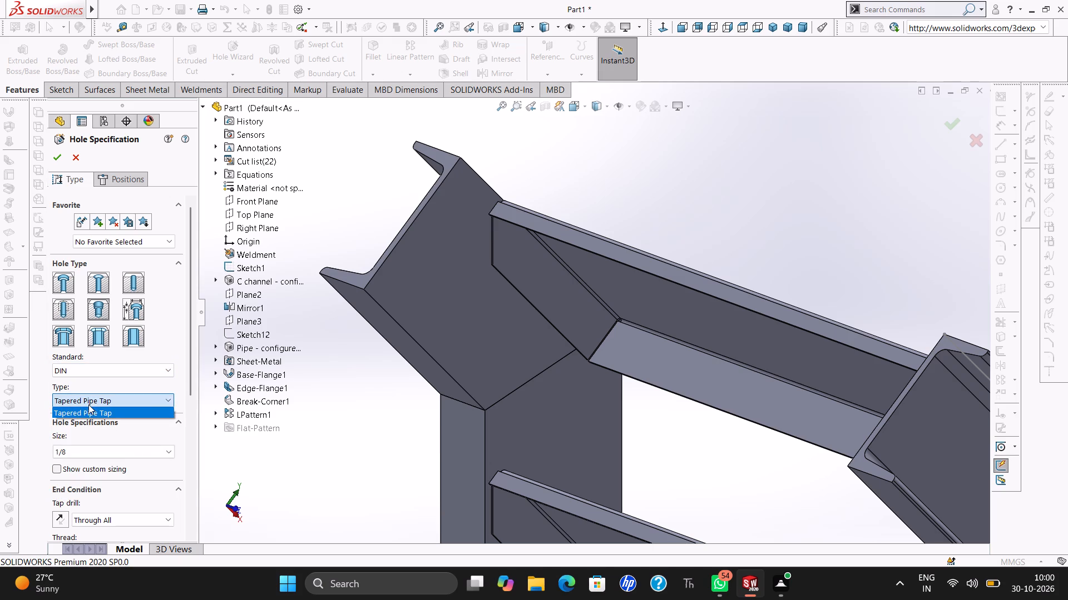
pyautogui.click(170, 403)
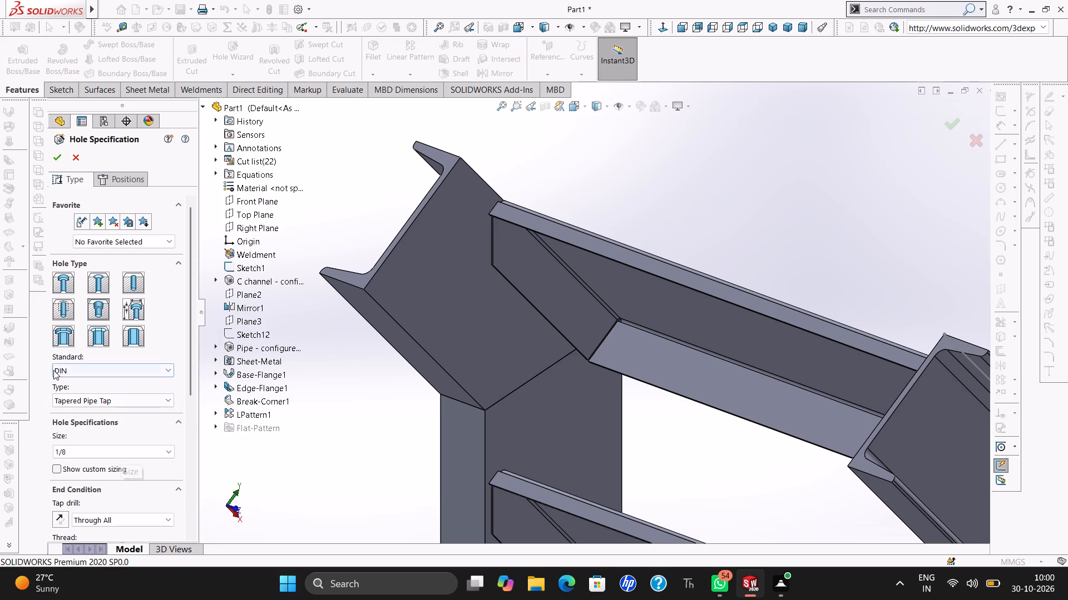
pyautogui.click(60, 386)
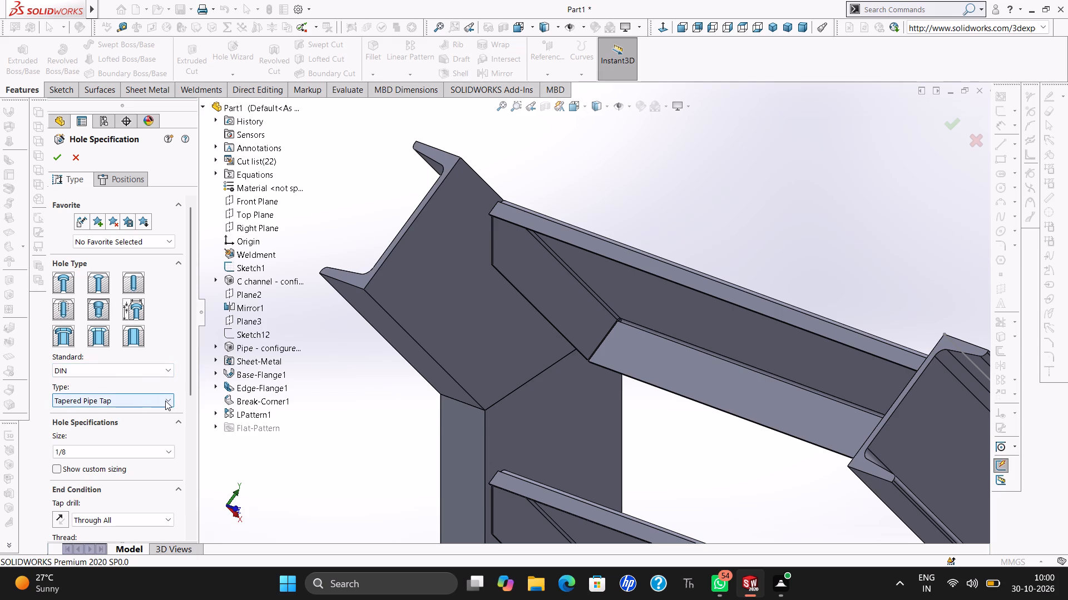
pyautogui.click(165, 400)
pyautogui.click(165, 400)
pyautogui.click(99, 453)
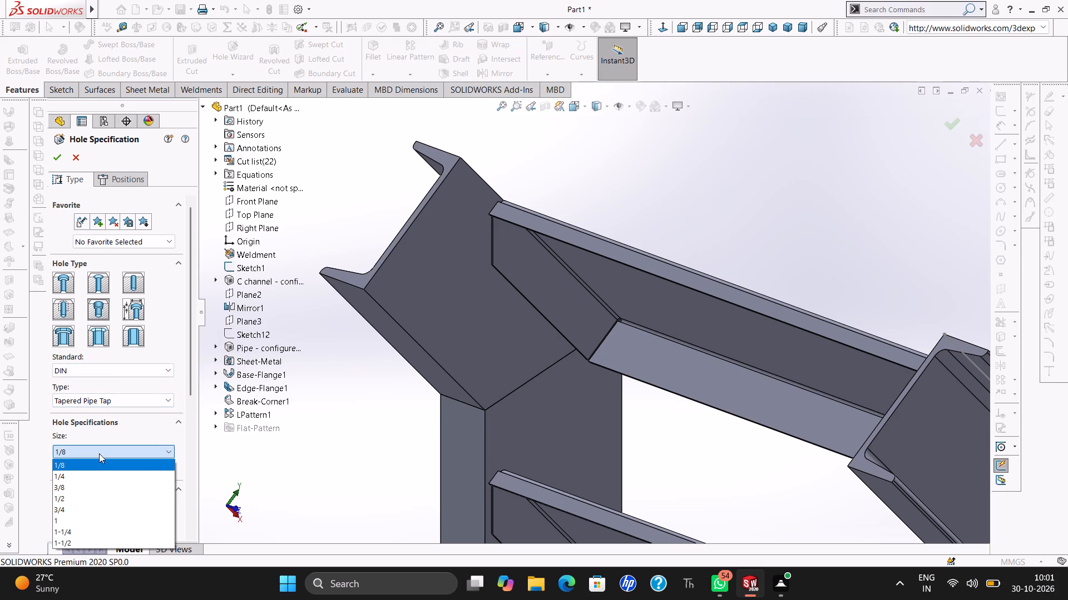
pyautogui.scroll(-3, 87, 483)
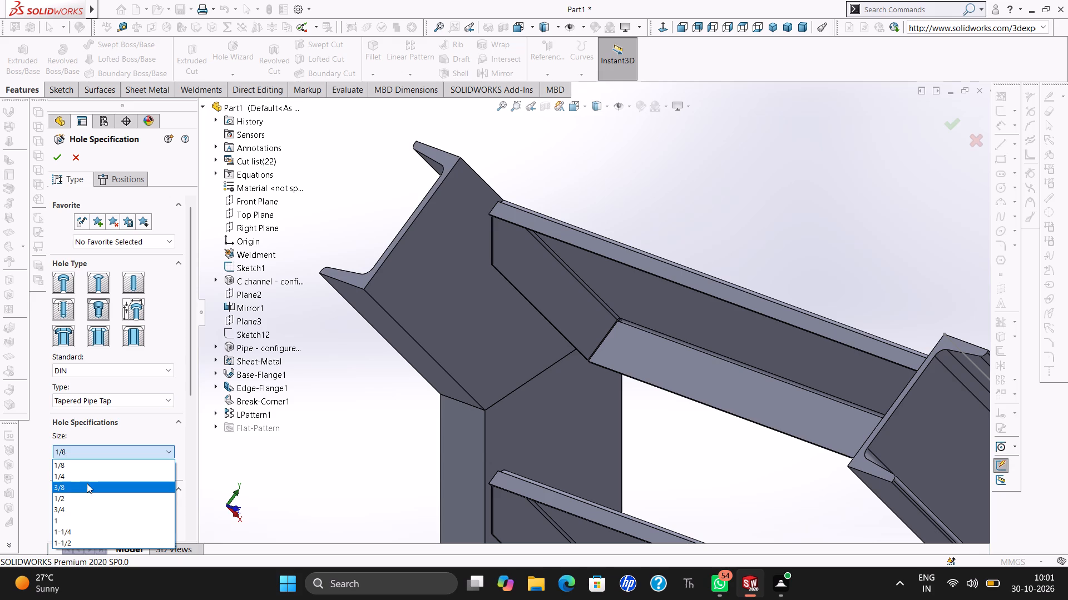
pyautogui.click(259, 454)
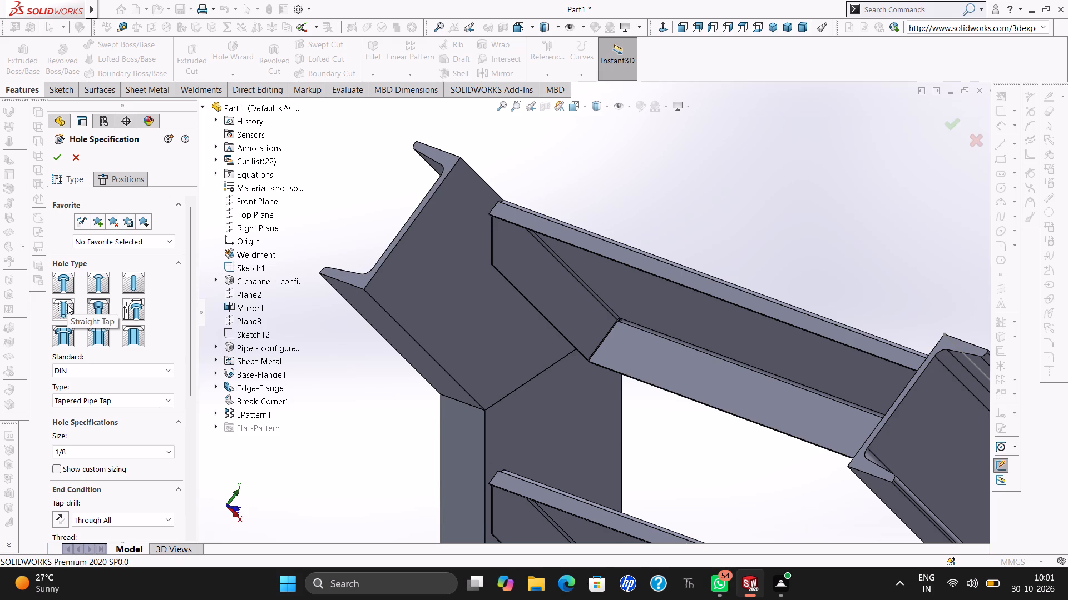
# Change the hole to a plain hole of the Drill sizes type with size Ø10.0.
pyautogui.click(137, 274)
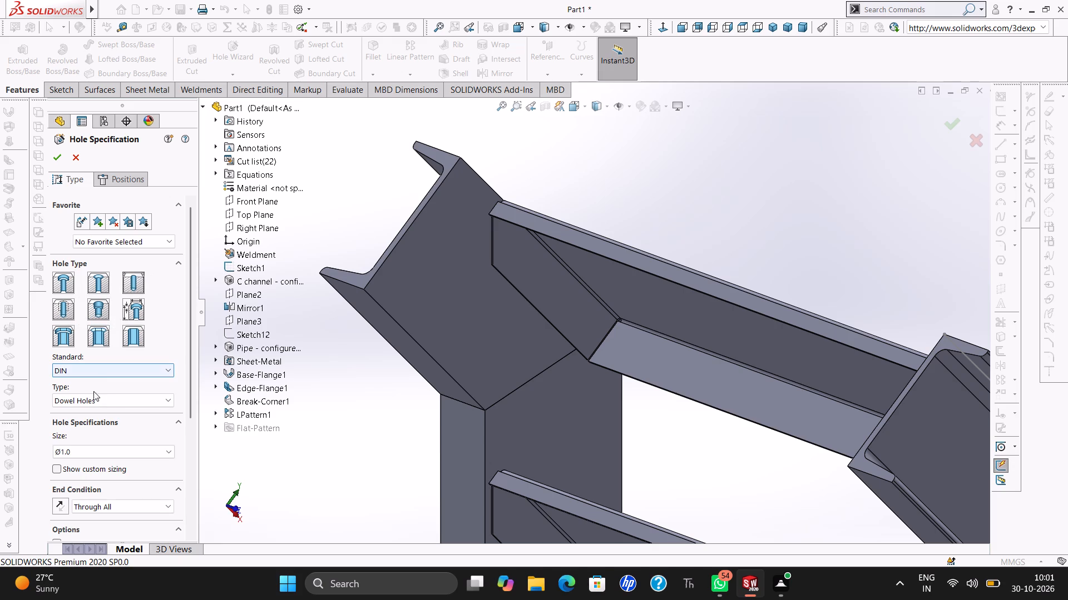
pyautogui.click(92, 395)
pyautogui.click(76, 422)
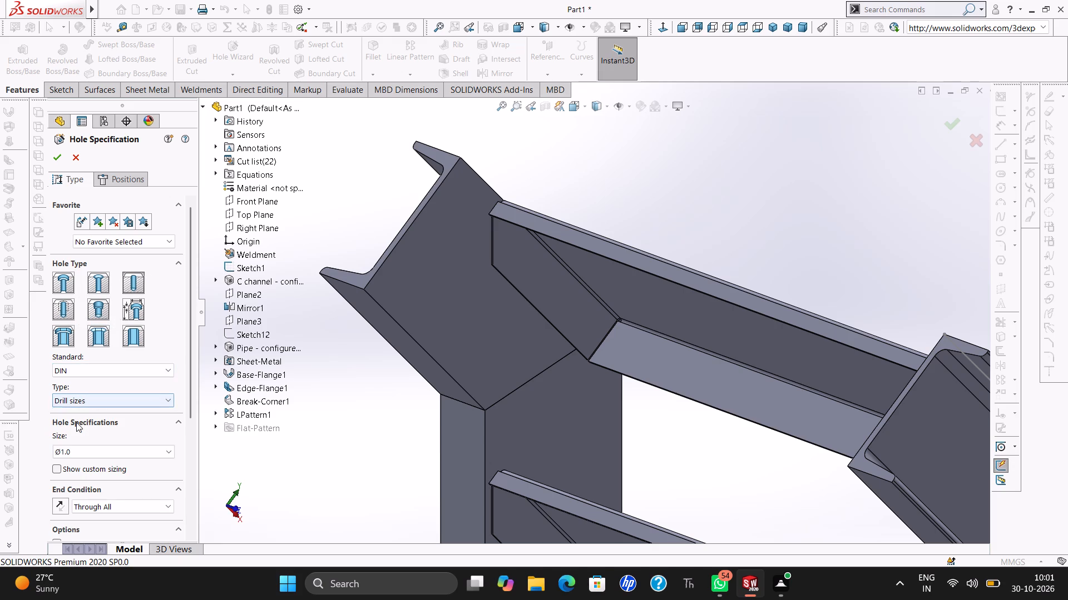
pyautogui.doubleClick(75, 451)
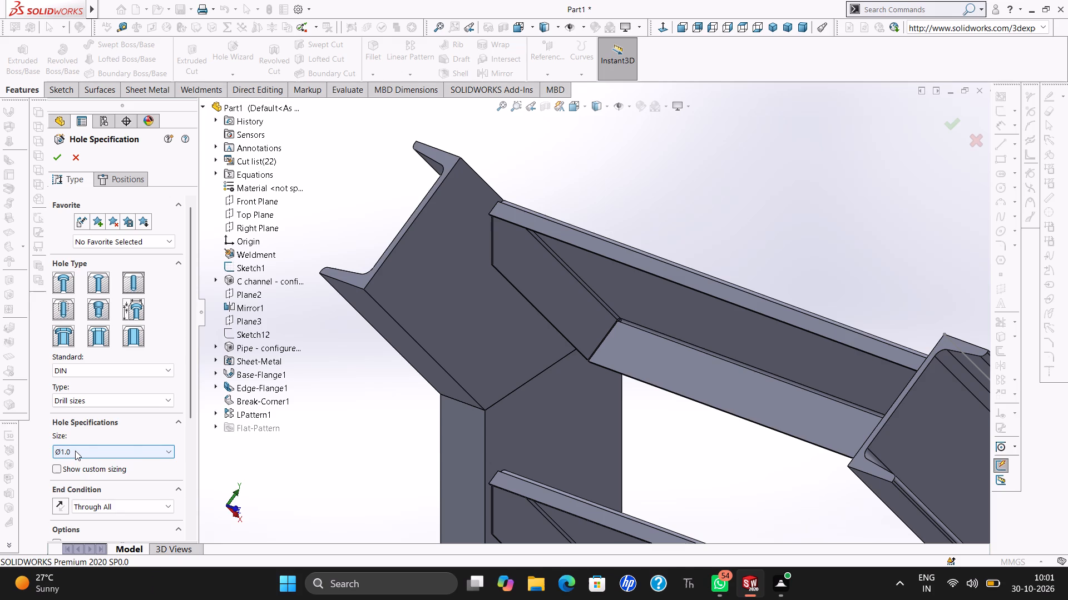
pyautogui.click(158, 456)
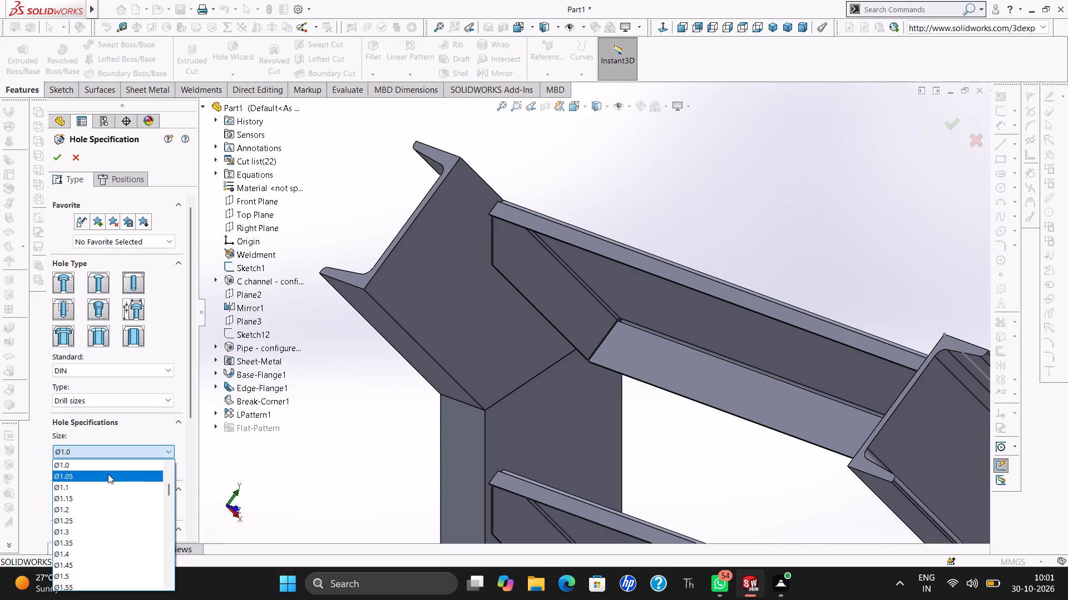
pyautogui.scroll(-5, 82, 566)
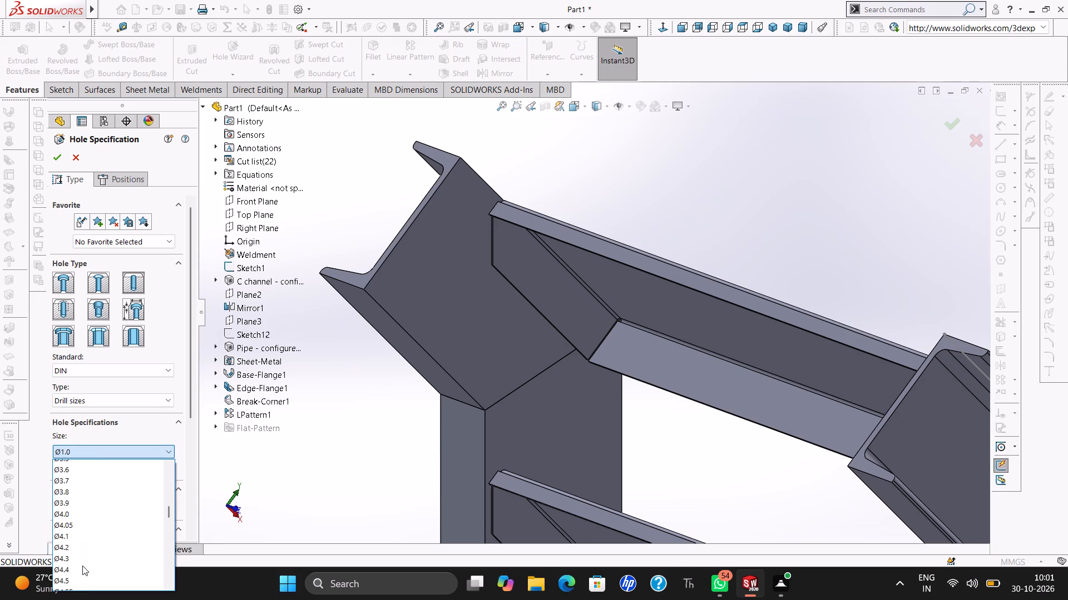
pyautogui.scroll(-19, 80, 511)
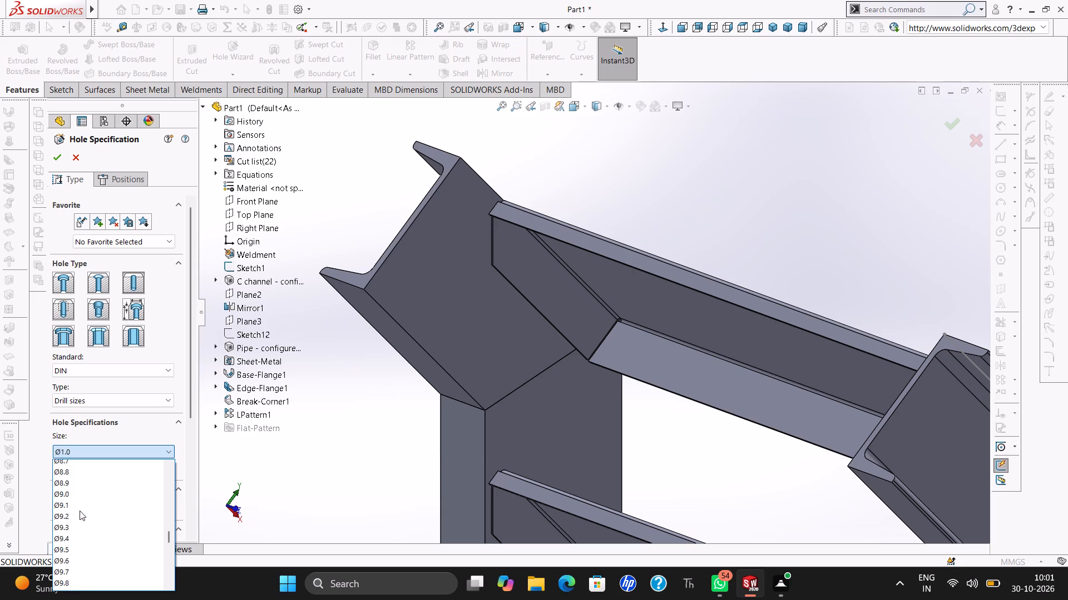
pyautogui.scroll(-4, 80, 511)
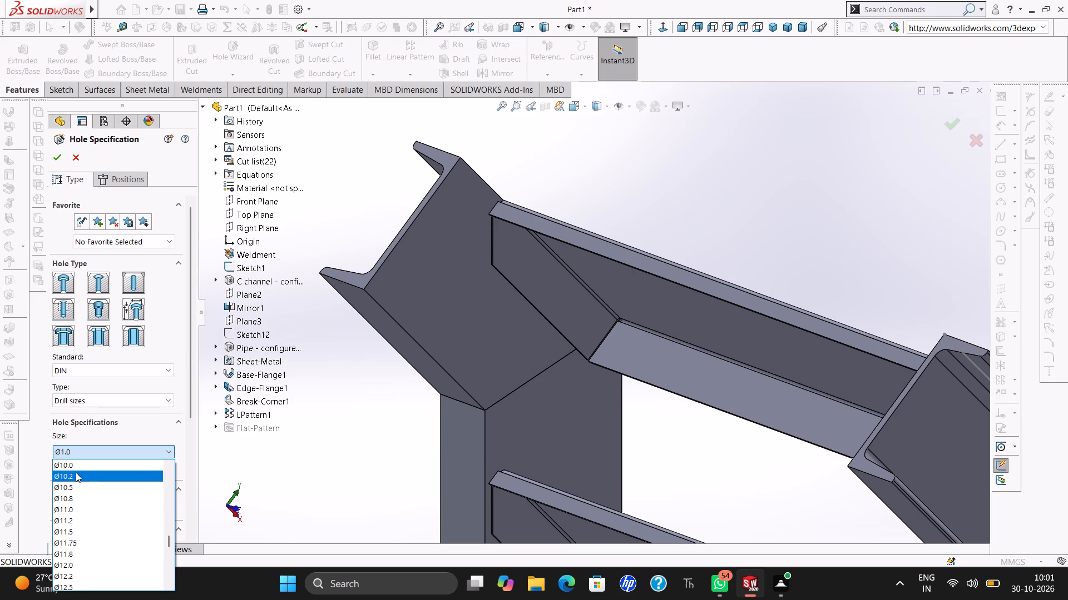
pyautogui.click(76, 469)
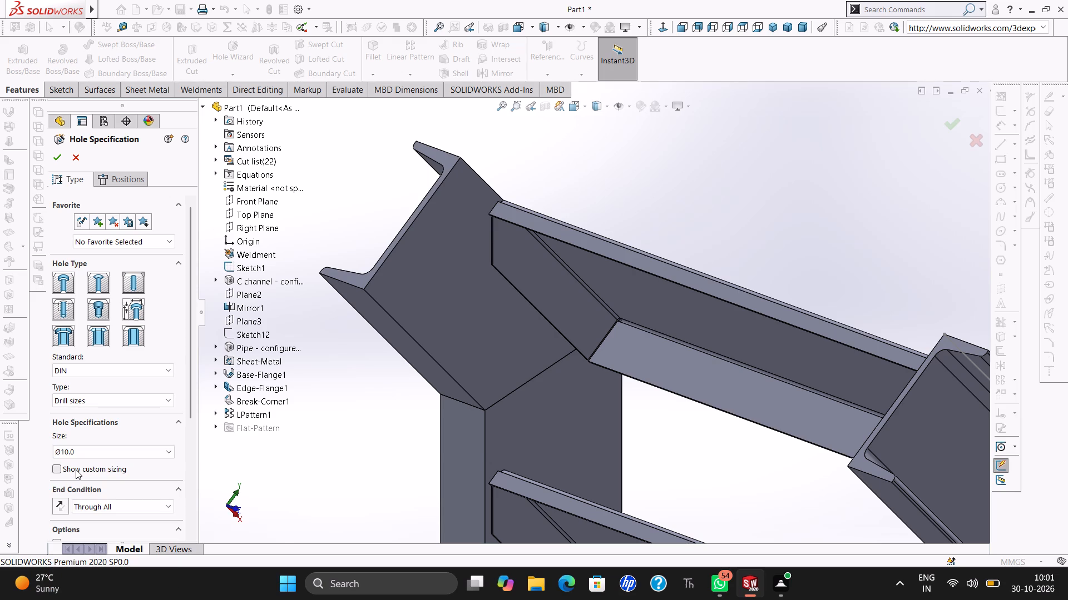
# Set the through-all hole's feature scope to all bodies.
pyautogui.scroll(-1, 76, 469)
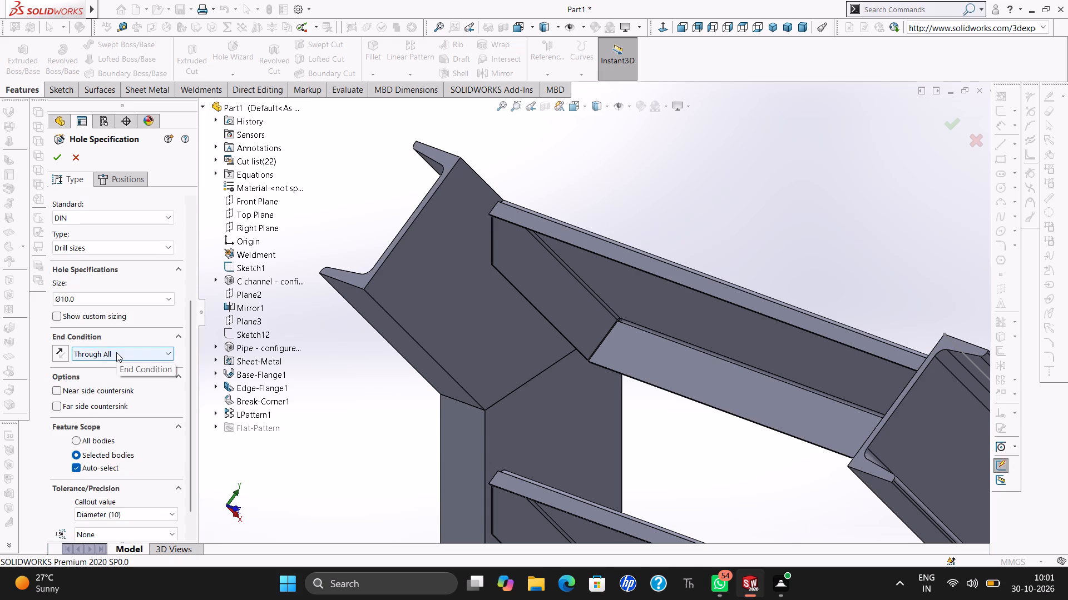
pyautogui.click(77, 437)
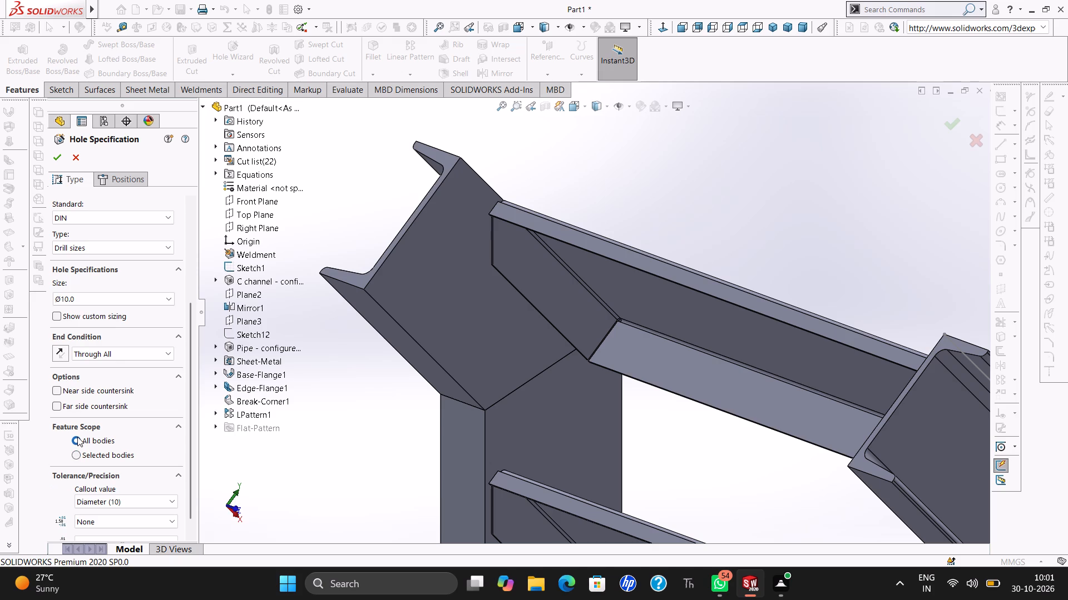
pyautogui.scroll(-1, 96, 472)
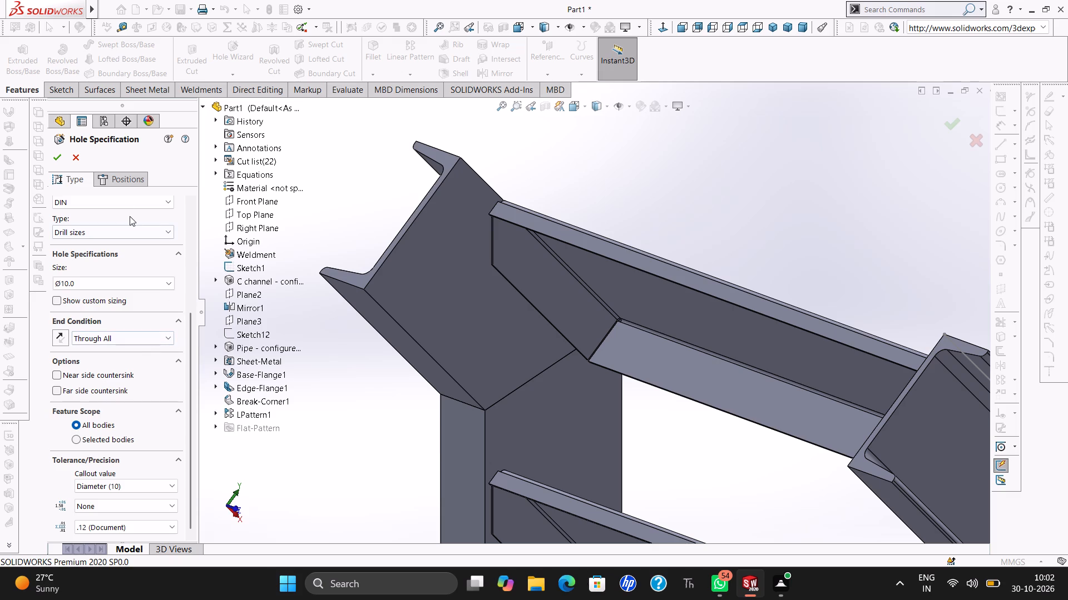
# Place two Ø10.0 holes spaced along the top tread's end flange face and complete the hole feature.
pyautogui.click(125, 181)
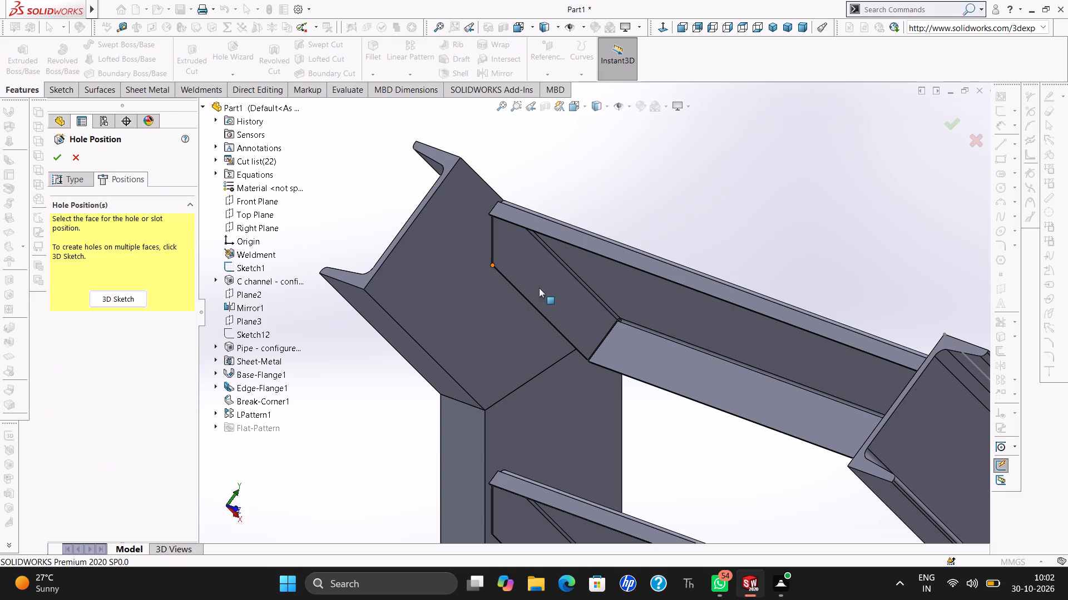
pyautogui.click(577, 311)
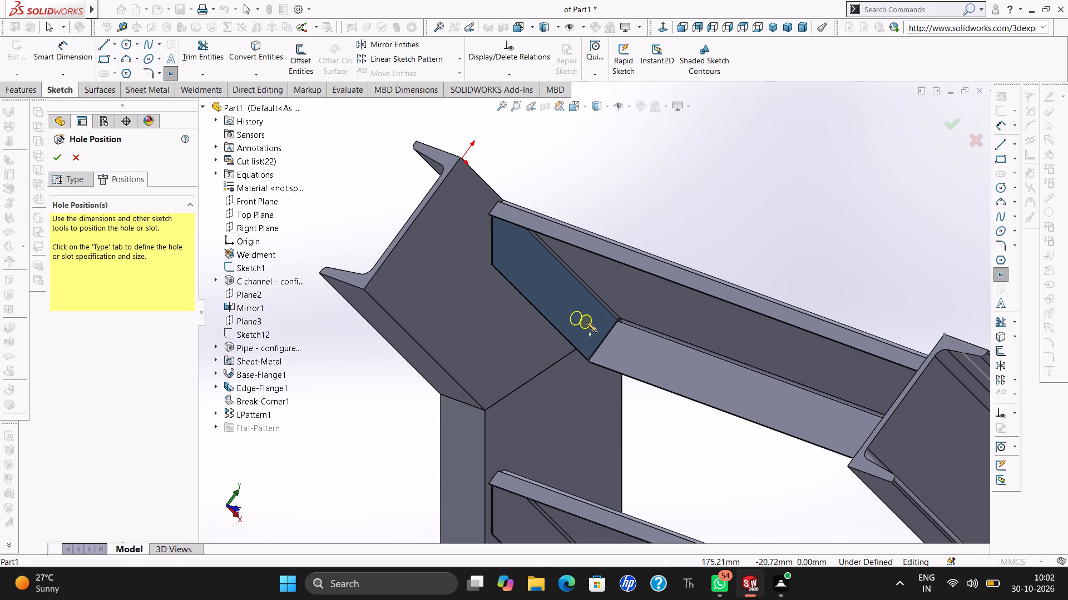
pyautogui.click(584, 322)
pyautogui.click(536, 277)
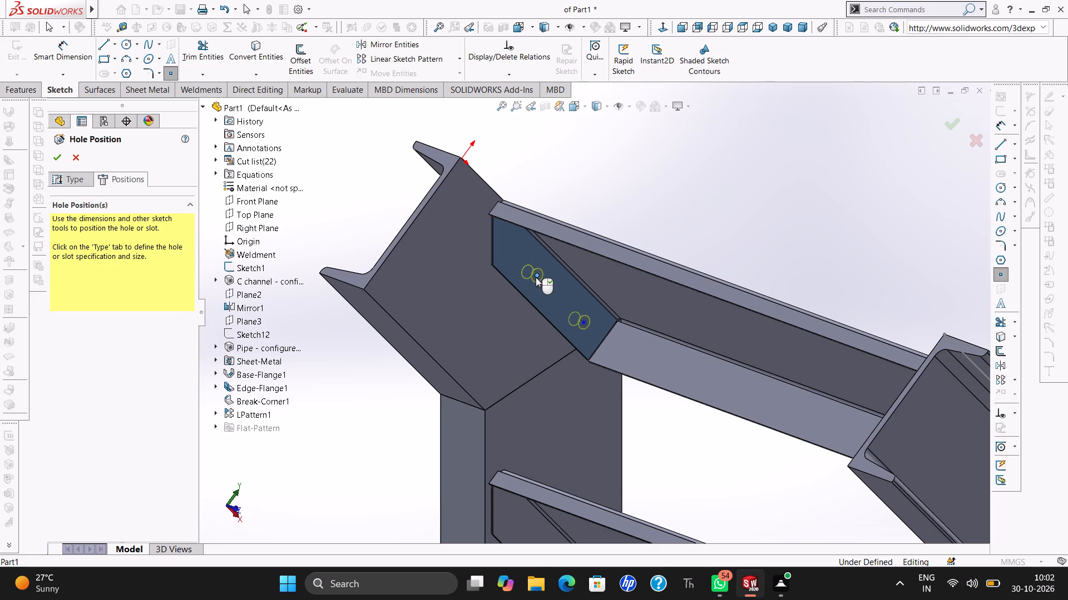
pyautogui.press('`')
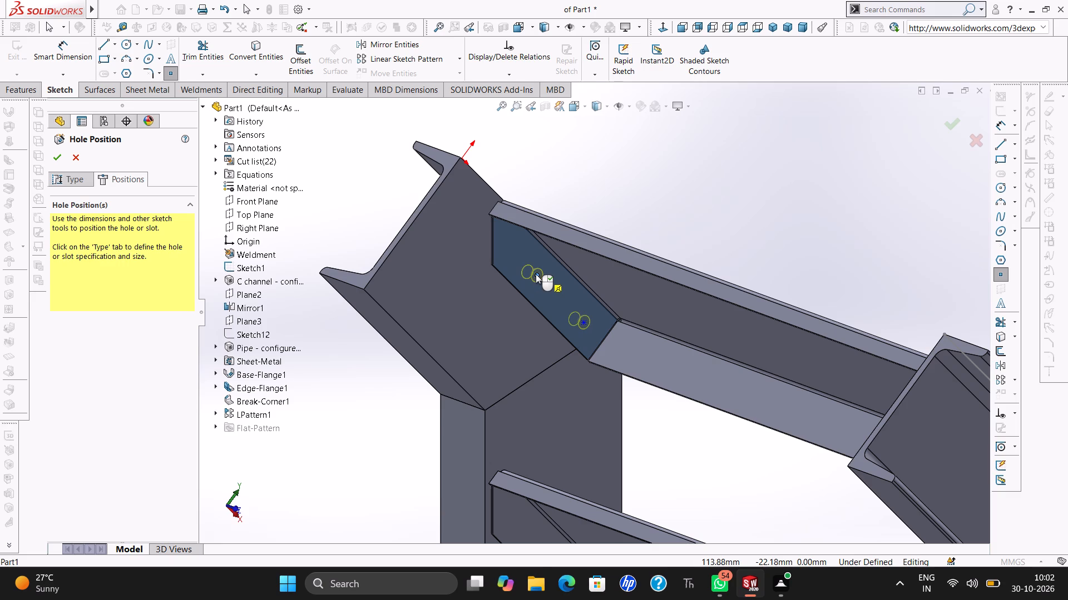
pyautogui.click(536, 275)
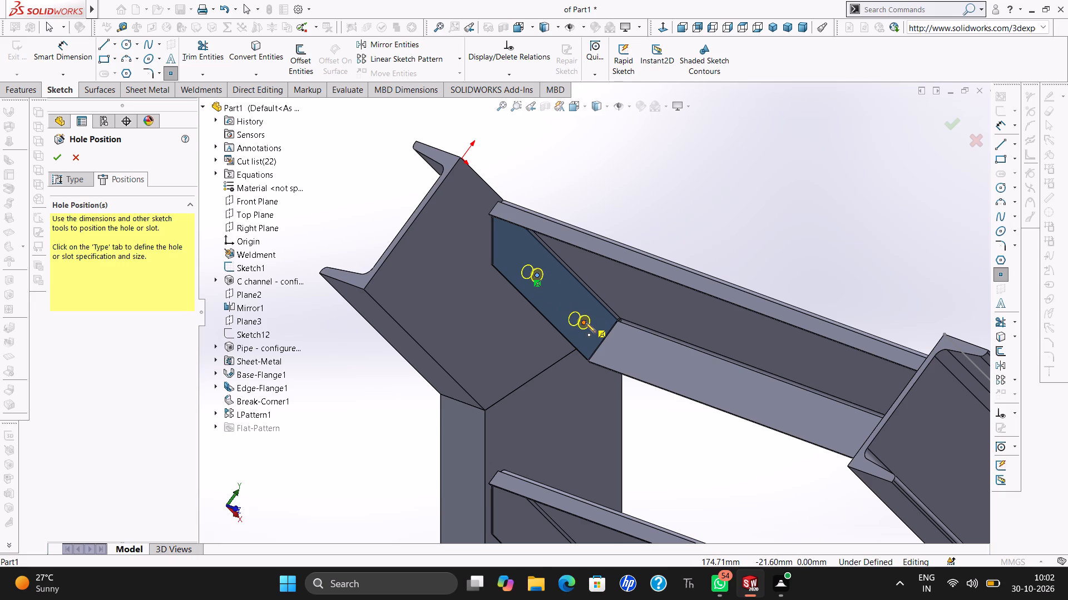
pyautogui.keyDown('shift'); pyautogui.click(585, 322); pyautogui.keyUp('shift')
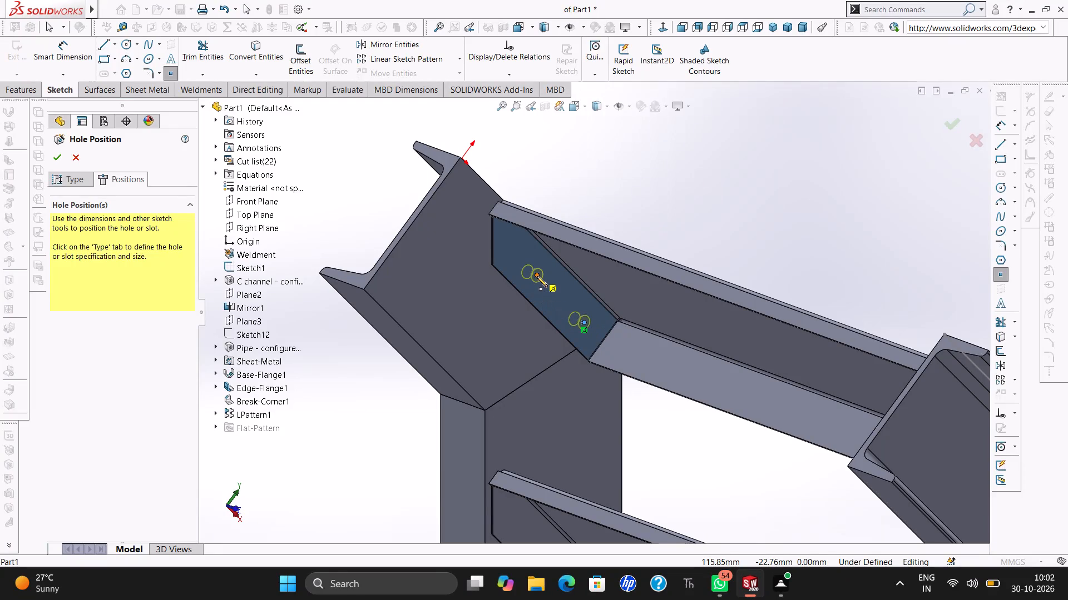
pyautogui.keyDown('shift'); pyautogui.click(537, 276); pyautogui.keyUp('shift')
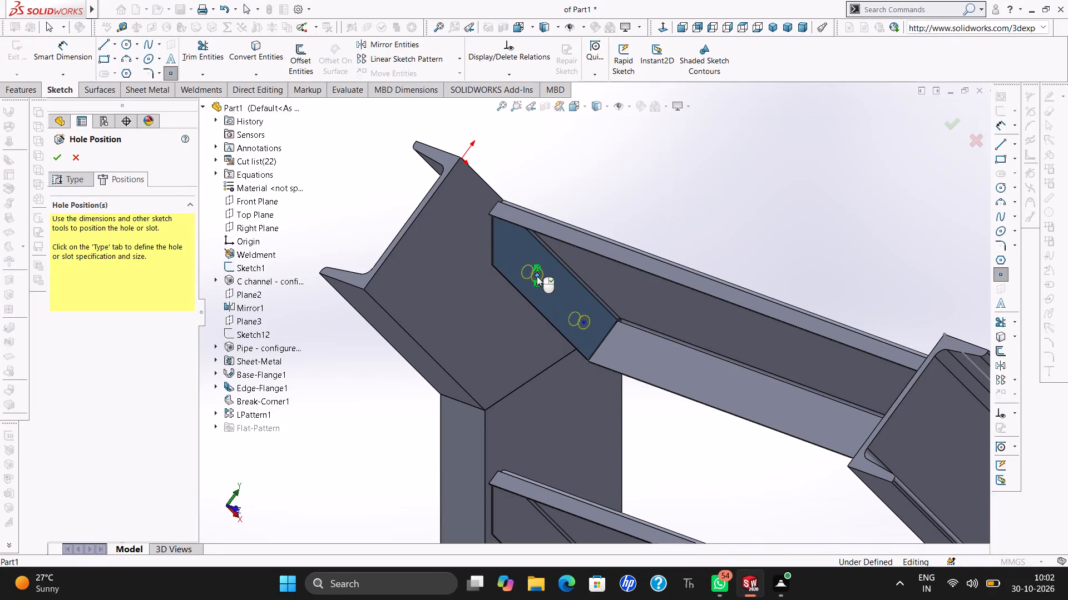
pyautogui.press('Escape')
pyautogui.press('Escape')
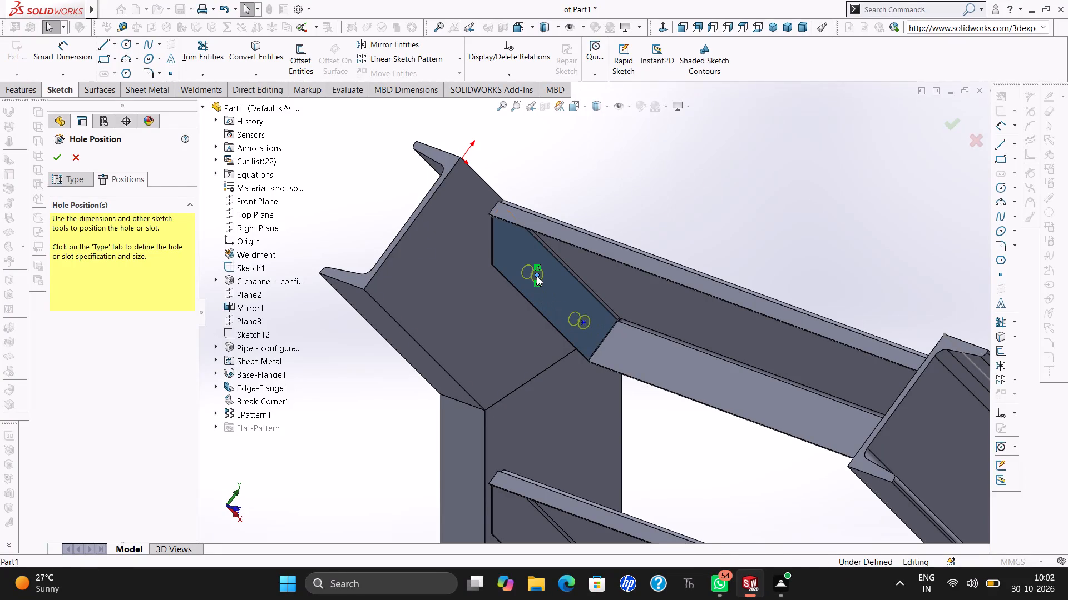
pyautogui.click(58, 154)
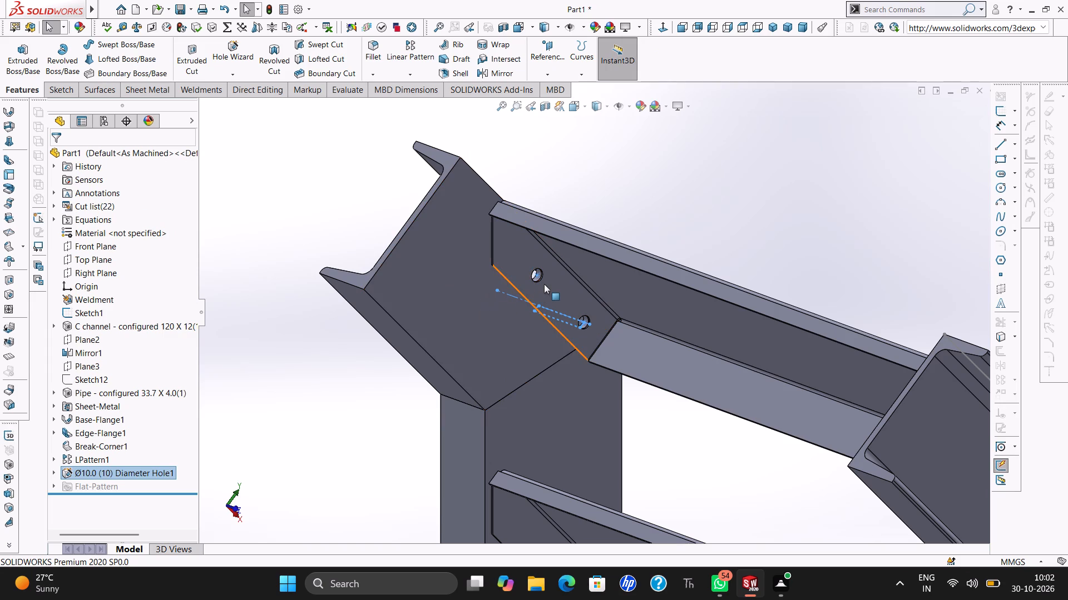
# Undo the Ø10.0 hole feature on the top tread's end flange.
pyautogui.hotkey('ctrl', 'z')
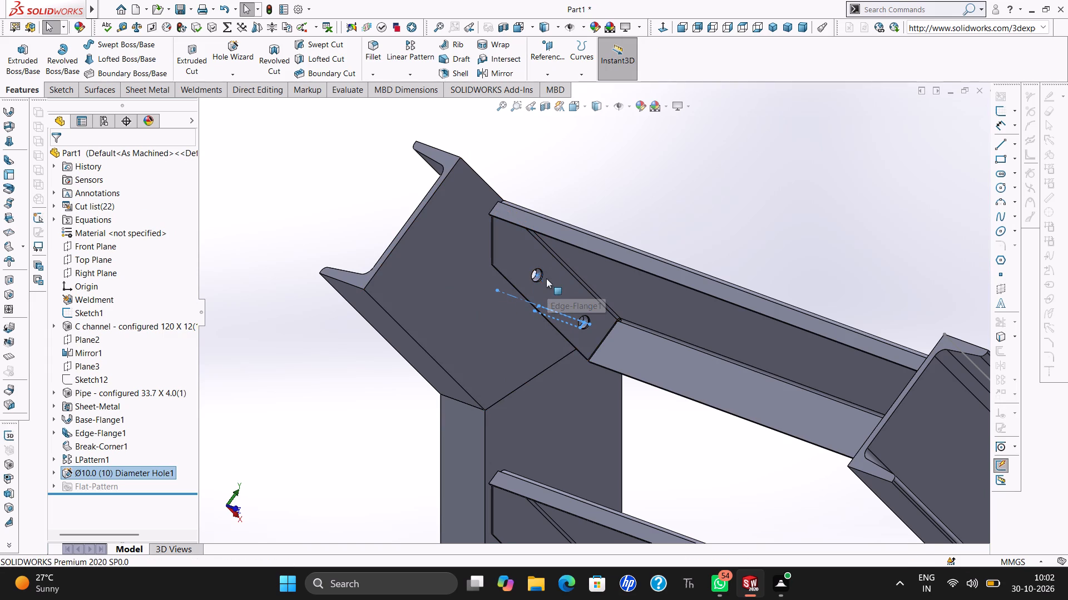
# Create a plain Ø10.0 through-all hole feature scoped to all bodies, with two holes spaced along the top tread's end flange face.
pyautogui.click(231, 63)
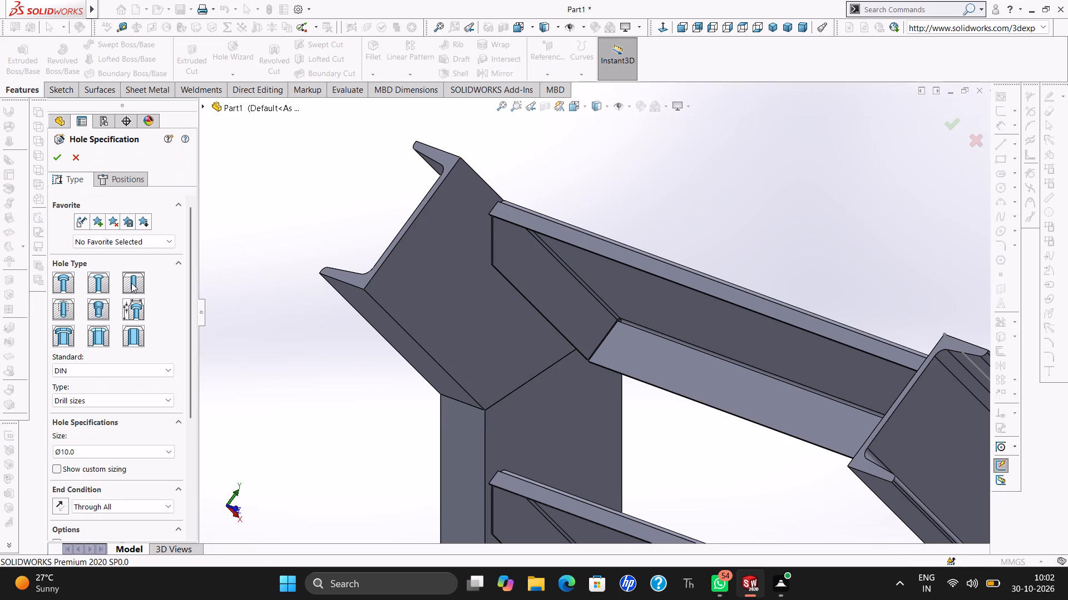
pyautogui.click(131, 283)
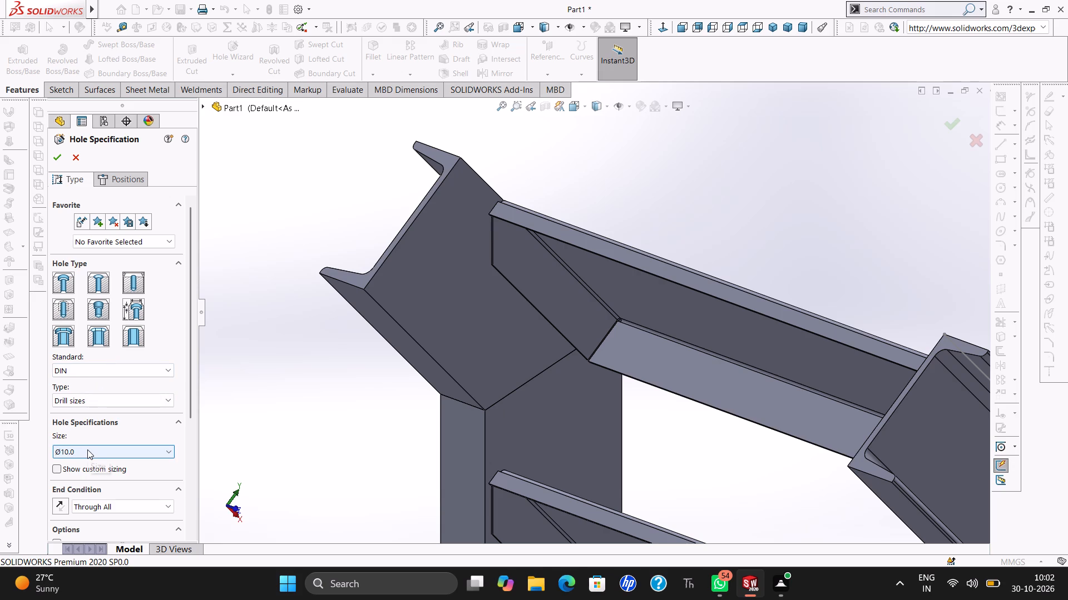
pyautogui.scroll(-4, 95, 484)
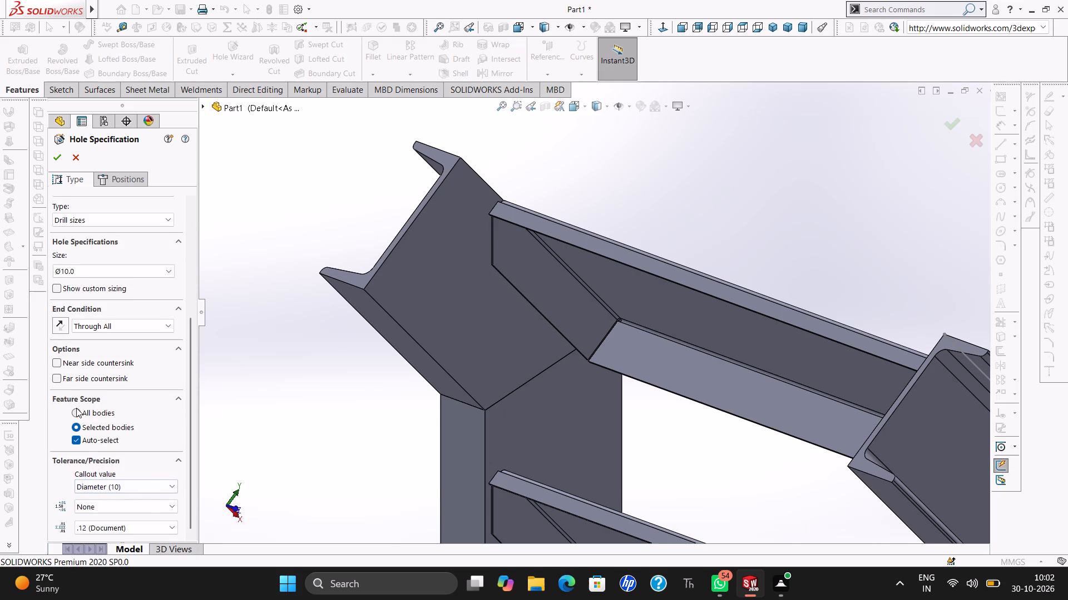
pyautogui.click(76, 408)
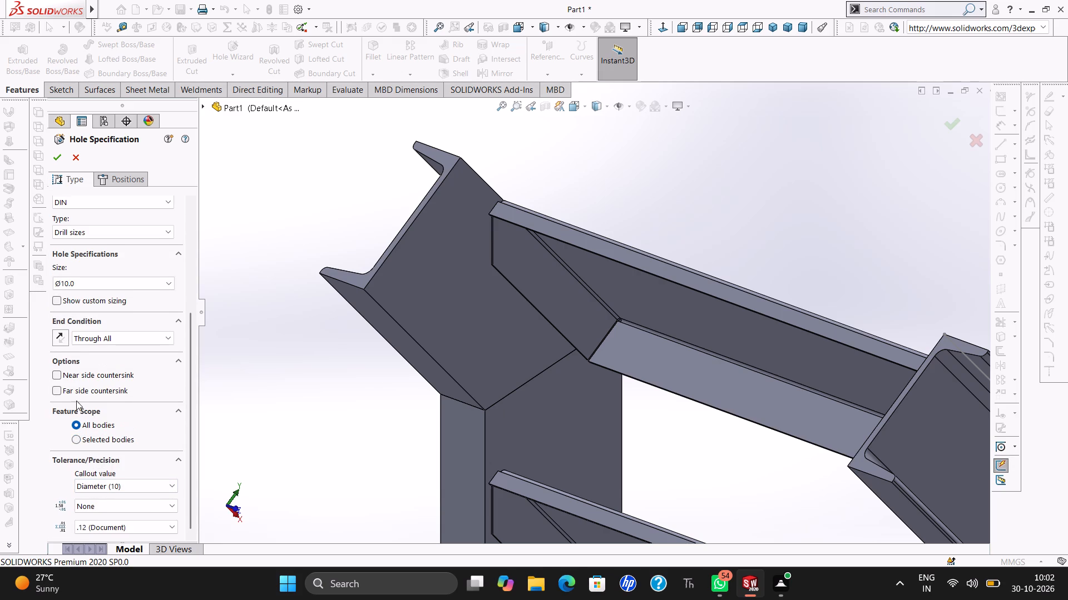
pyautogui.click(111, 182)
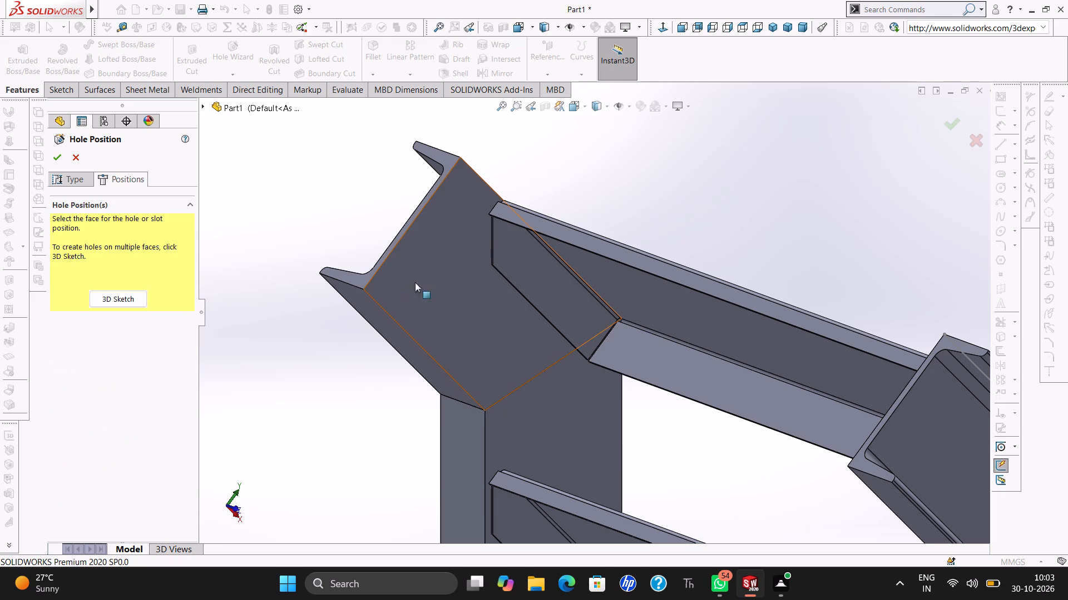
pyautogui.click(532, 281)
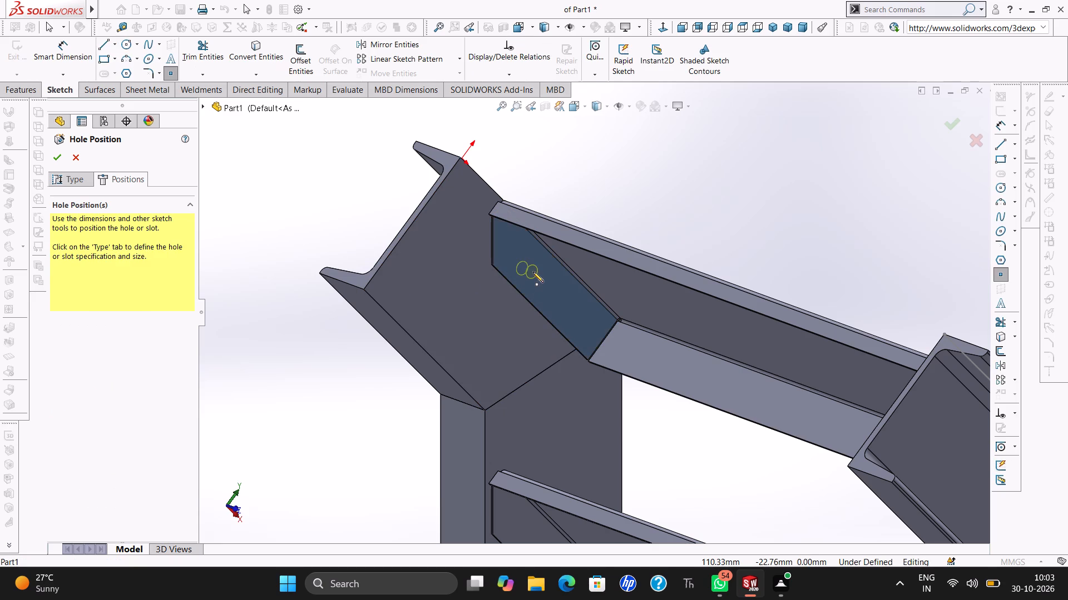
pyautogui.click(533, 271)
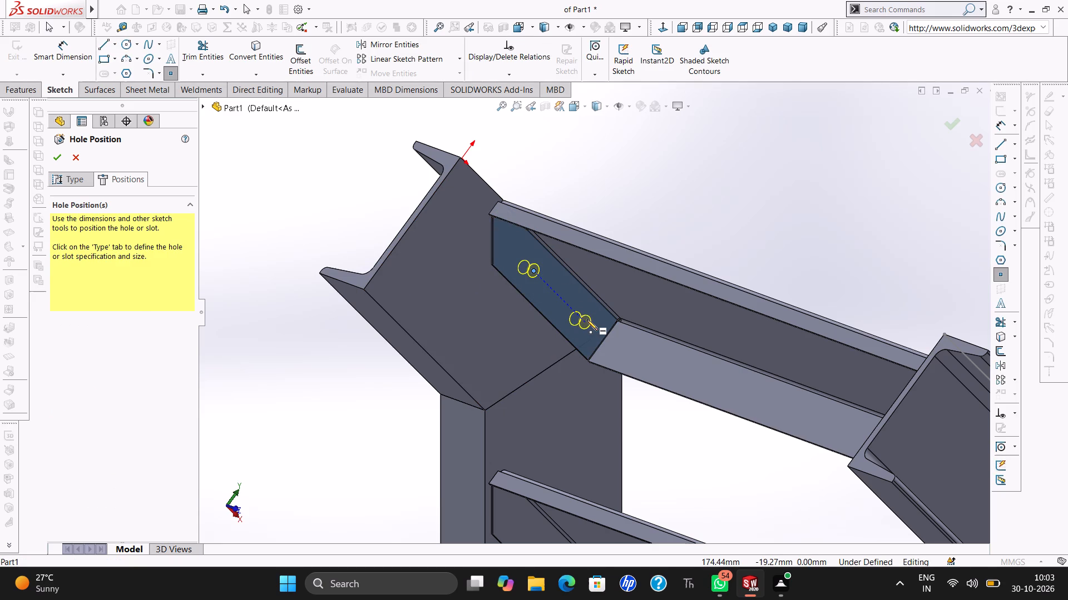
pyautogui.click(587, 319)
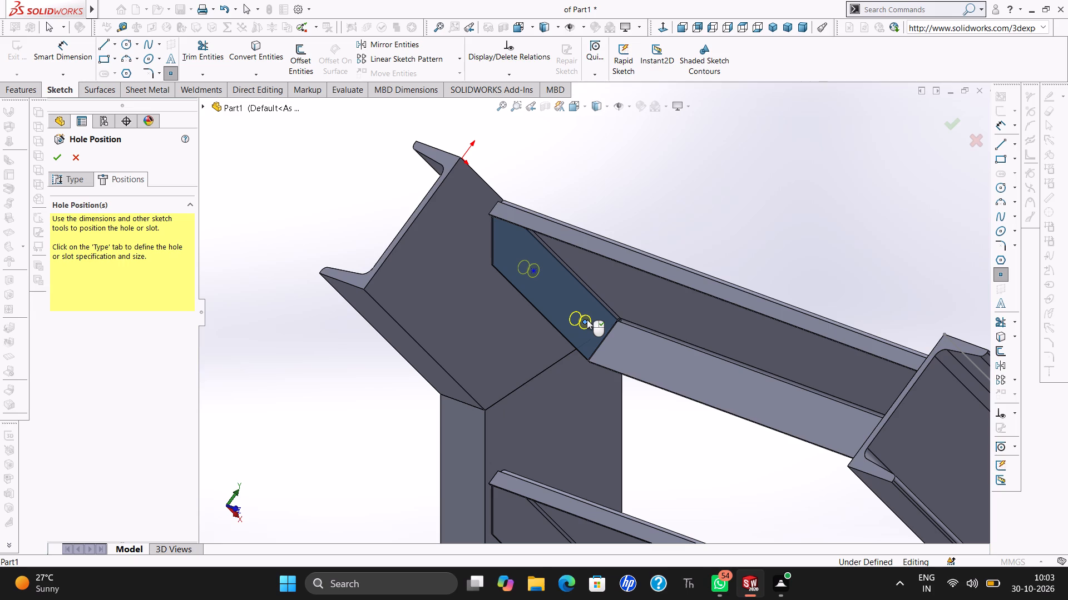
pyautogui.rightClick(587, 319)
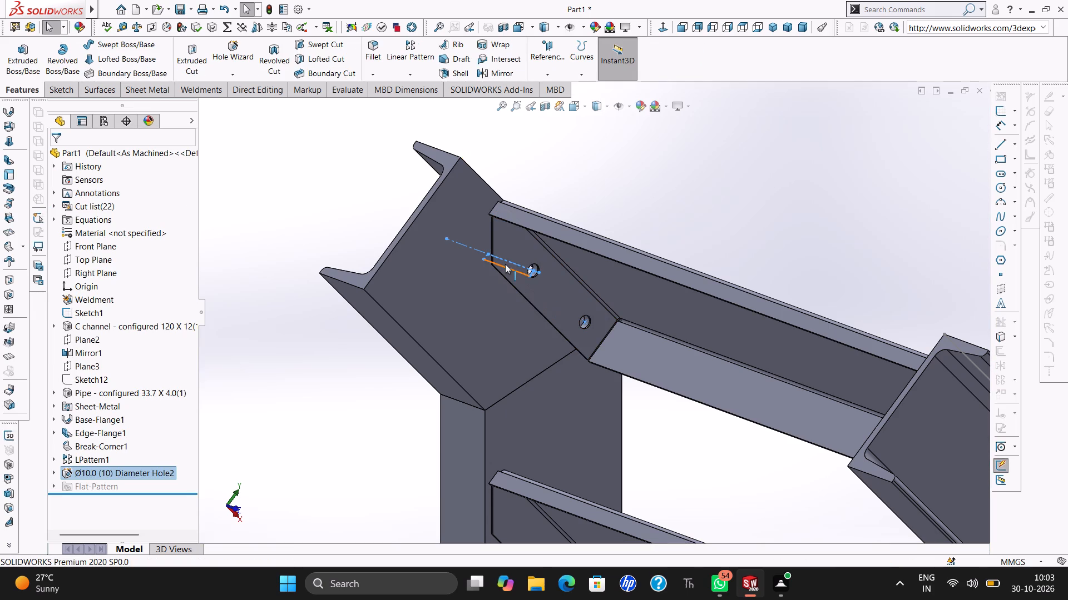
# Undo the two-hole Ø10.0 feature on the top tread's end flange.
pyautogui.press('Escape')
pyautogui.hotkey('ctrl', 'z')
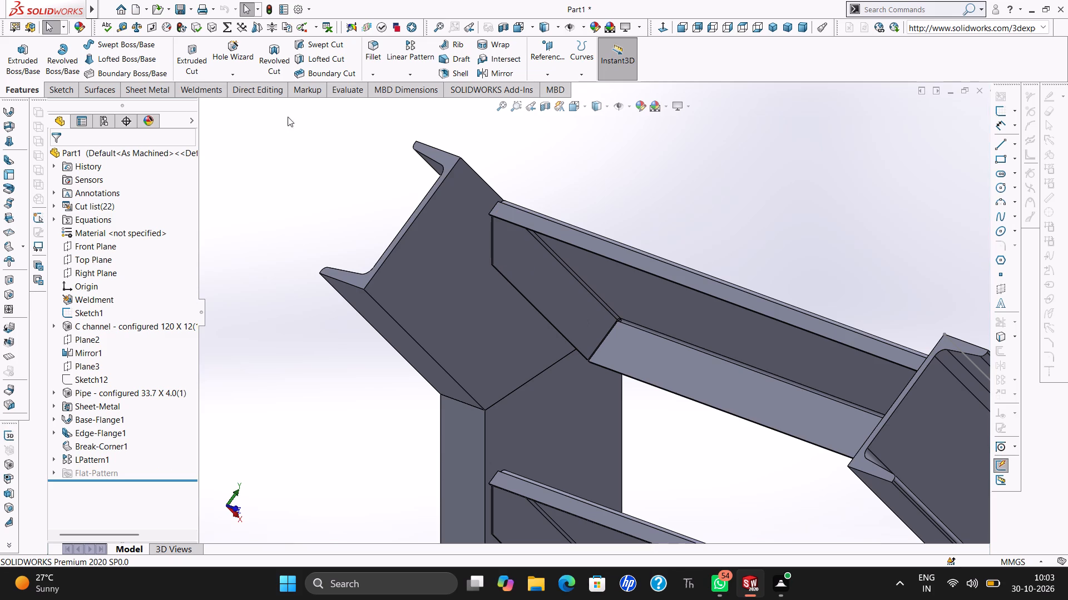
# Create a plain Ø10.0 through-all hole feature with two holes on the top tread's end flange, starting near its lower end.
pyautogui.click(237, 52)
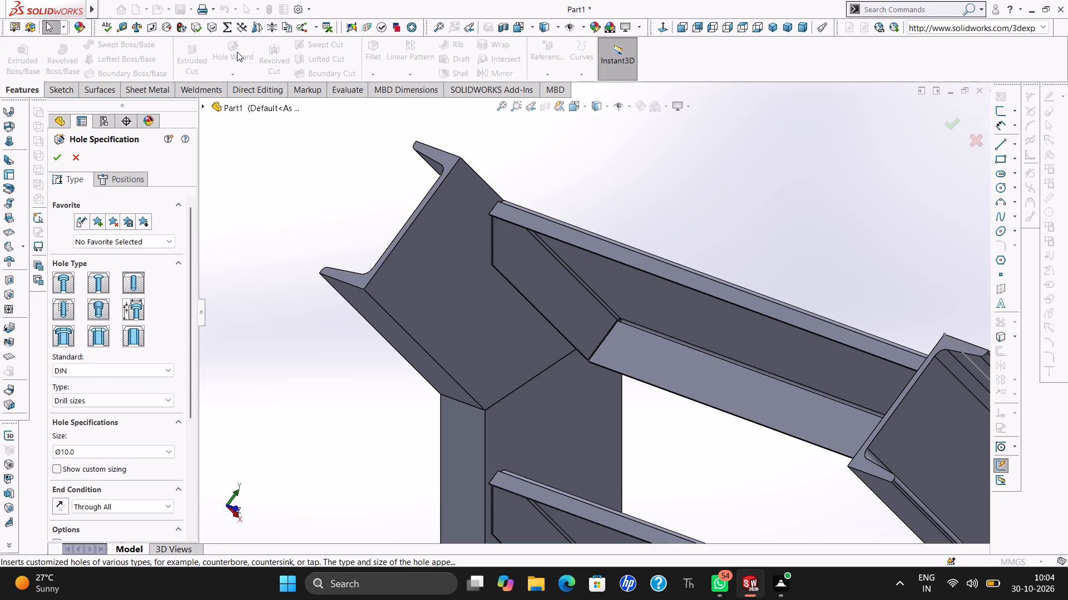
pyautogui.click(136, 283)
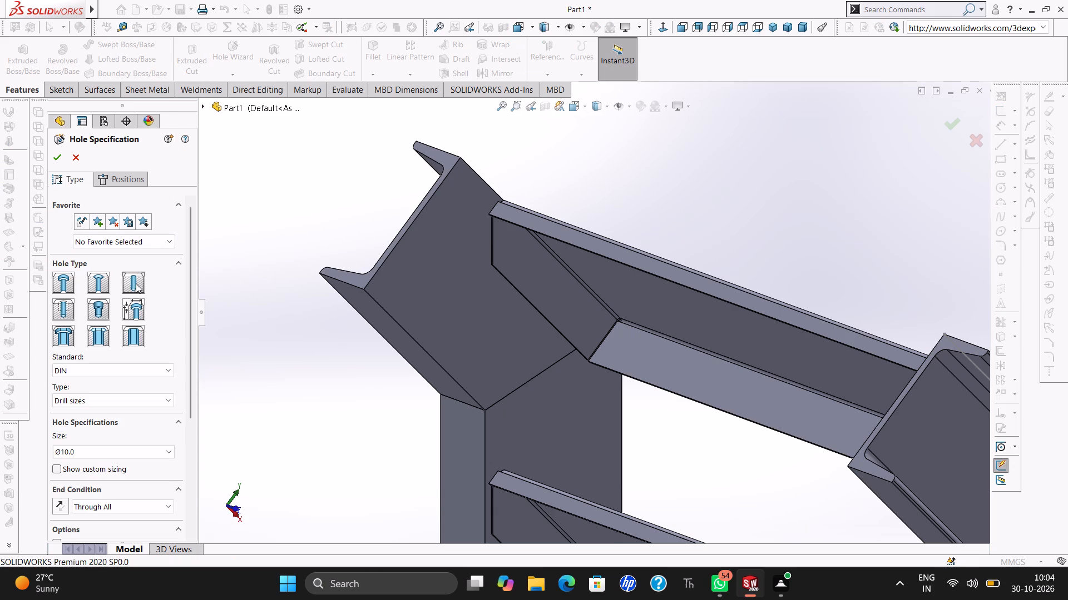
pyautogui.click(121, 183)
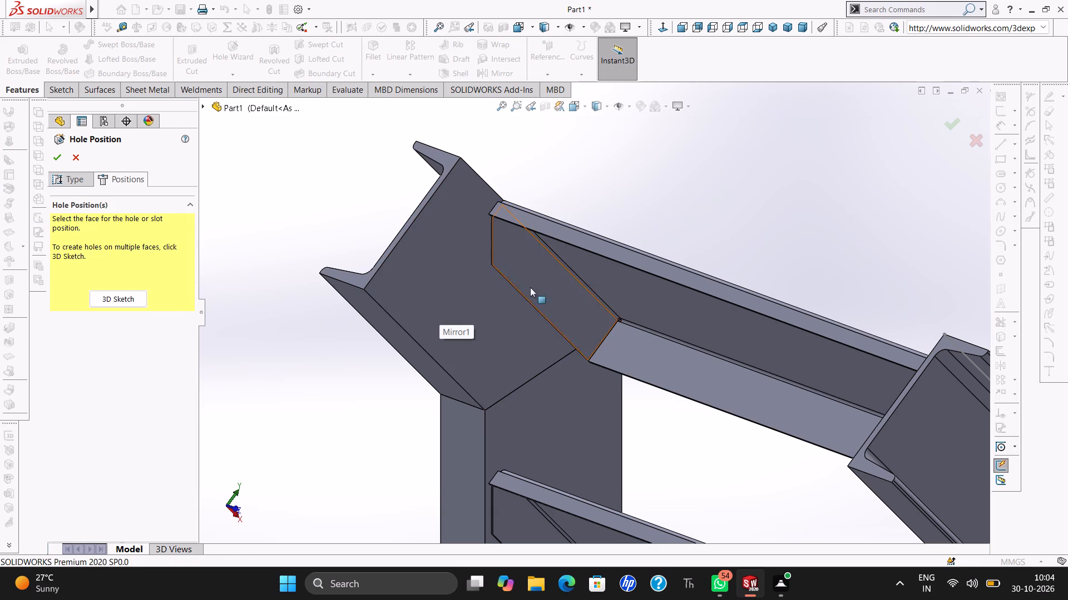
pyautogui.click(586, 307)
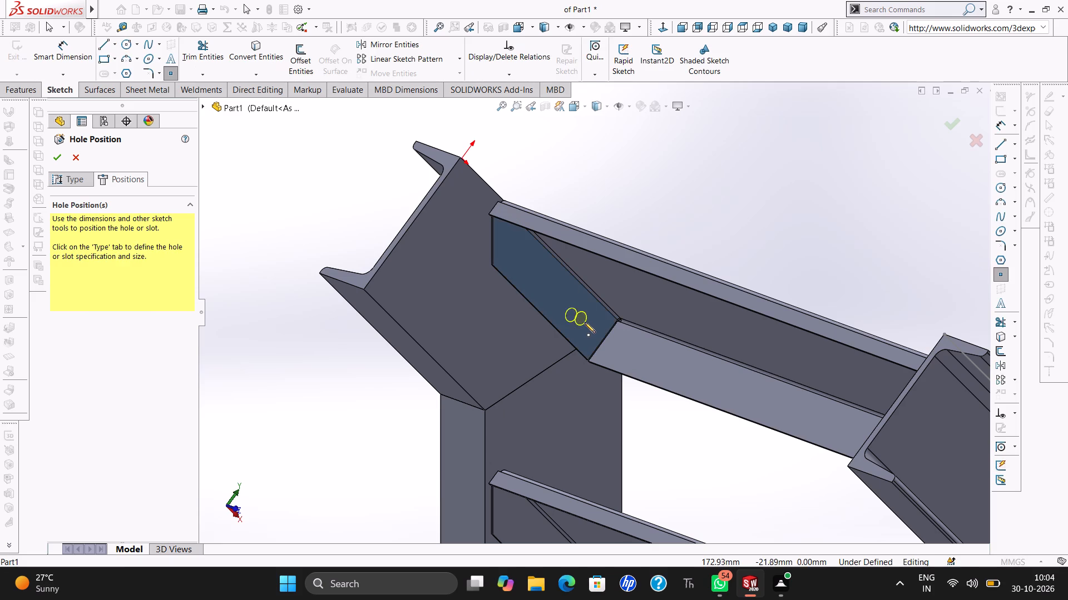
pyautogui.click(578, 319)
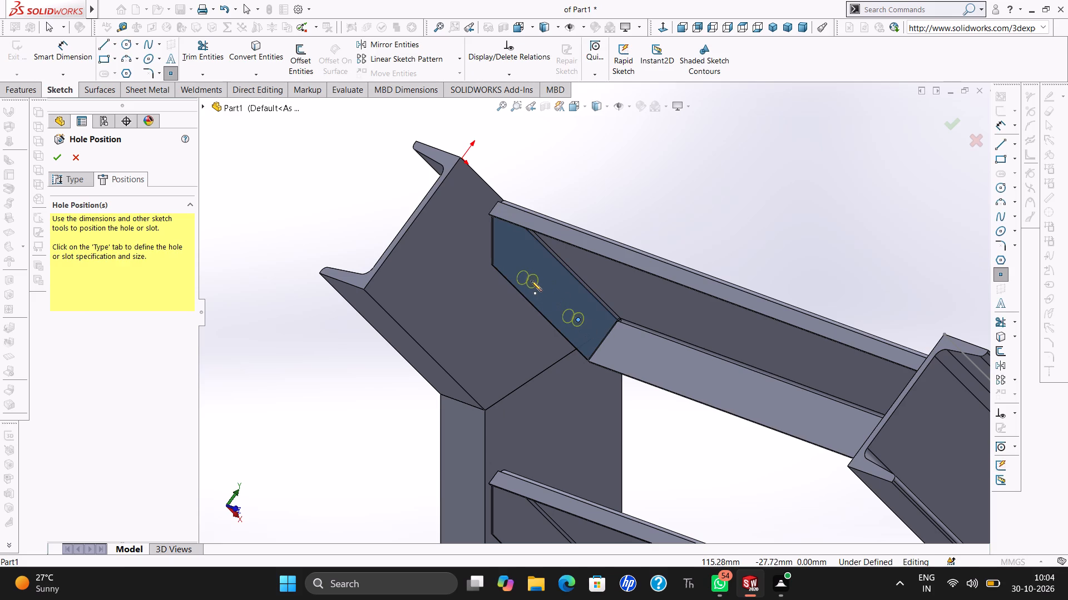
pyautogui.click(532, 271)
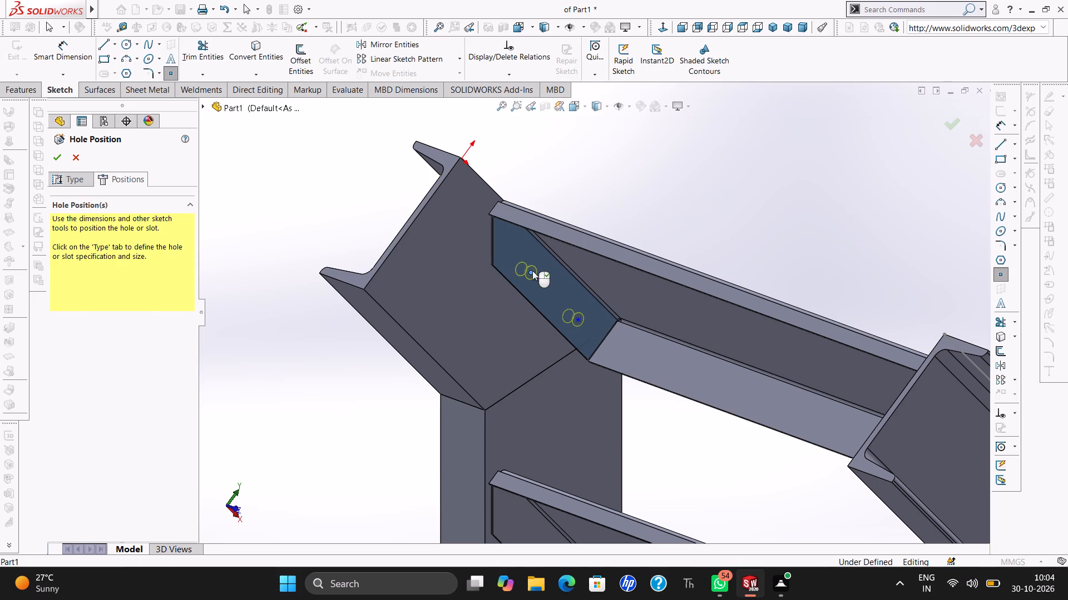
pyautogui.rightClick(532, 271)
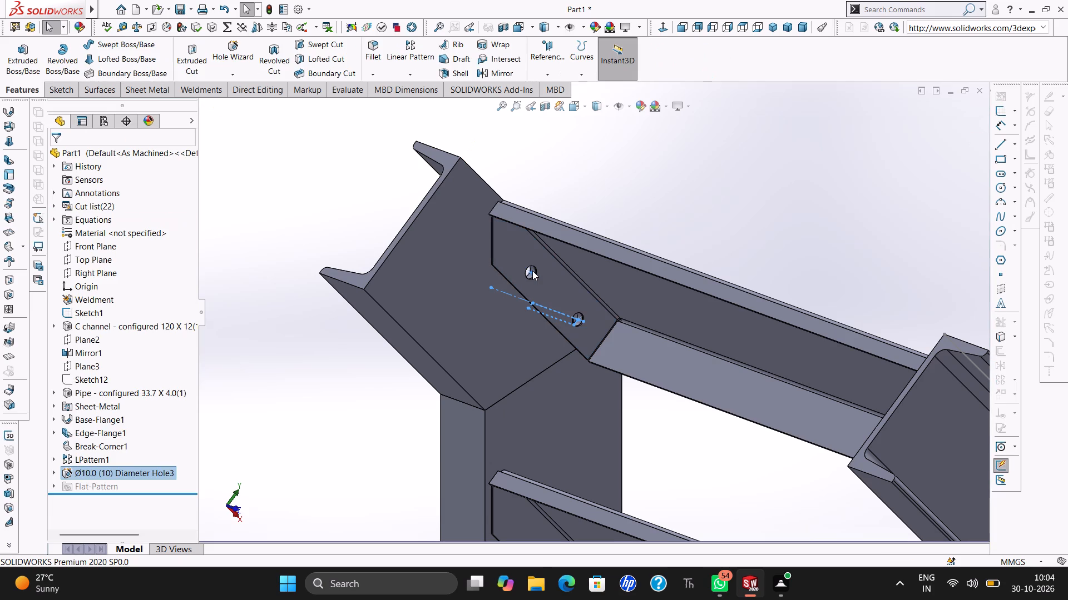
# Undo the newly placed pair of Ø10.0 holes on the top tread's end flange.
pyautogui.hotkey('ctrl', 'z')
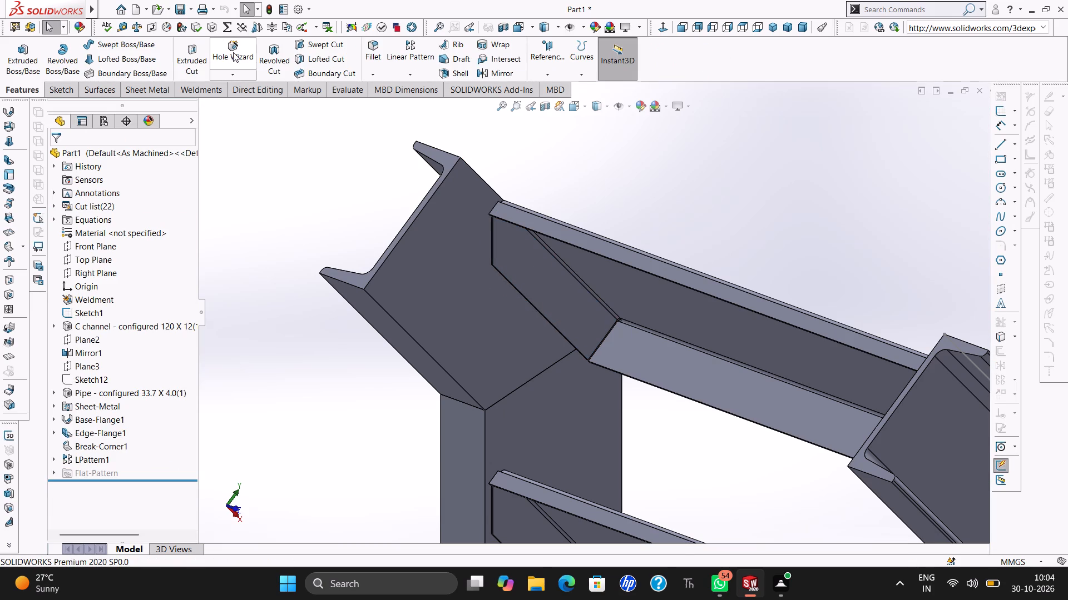
# Create a plain Ø10.0 through-all hole feature with two holes on the top tread's end flange, starting near its upper end.
pyautogui.click(233, 52)
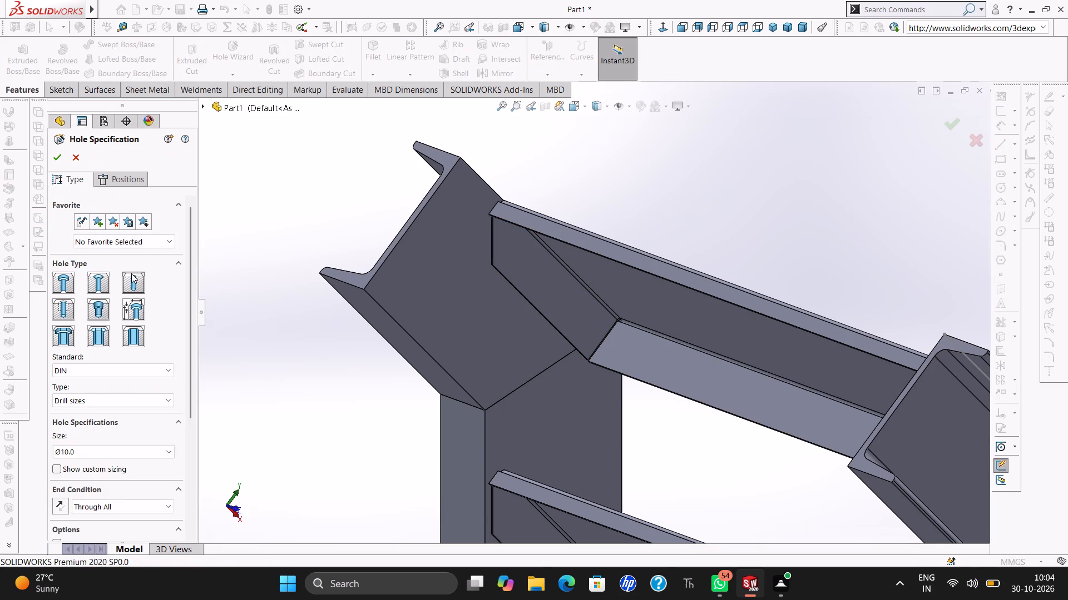
pyautogui.click(131, 273)
pyautogui.click(130, 281)
pyautogui.click(109, 183)
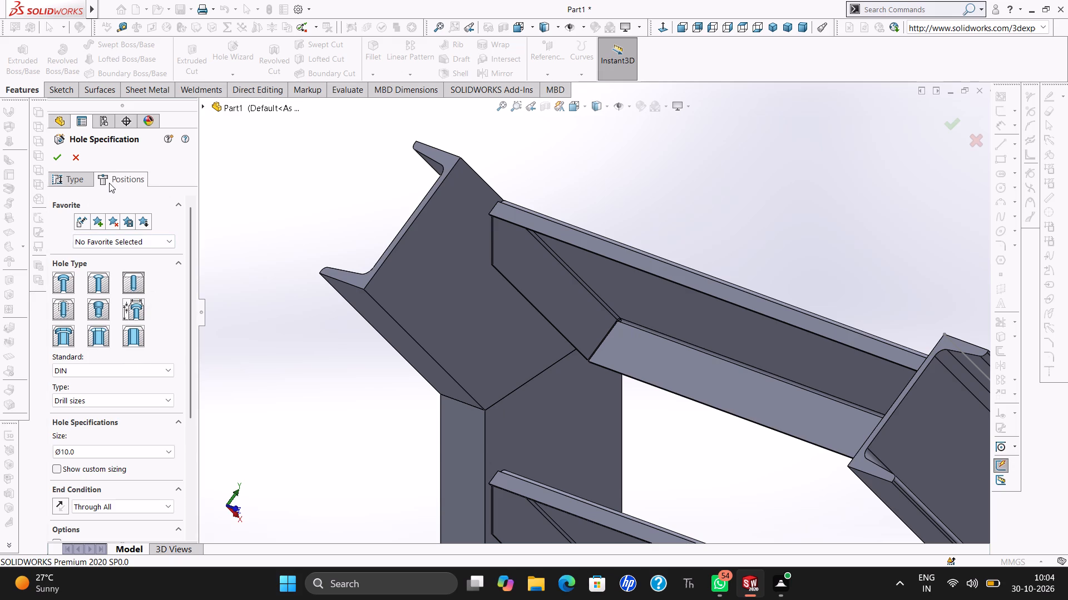
pyautogui.click(584, 324)
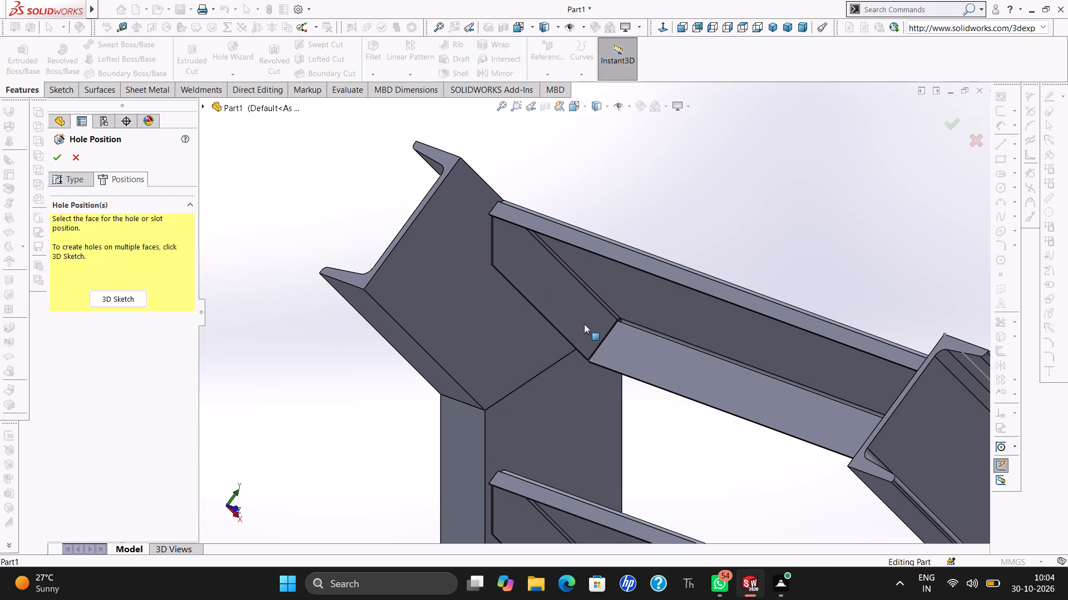
pyautogui.click(531, 267)
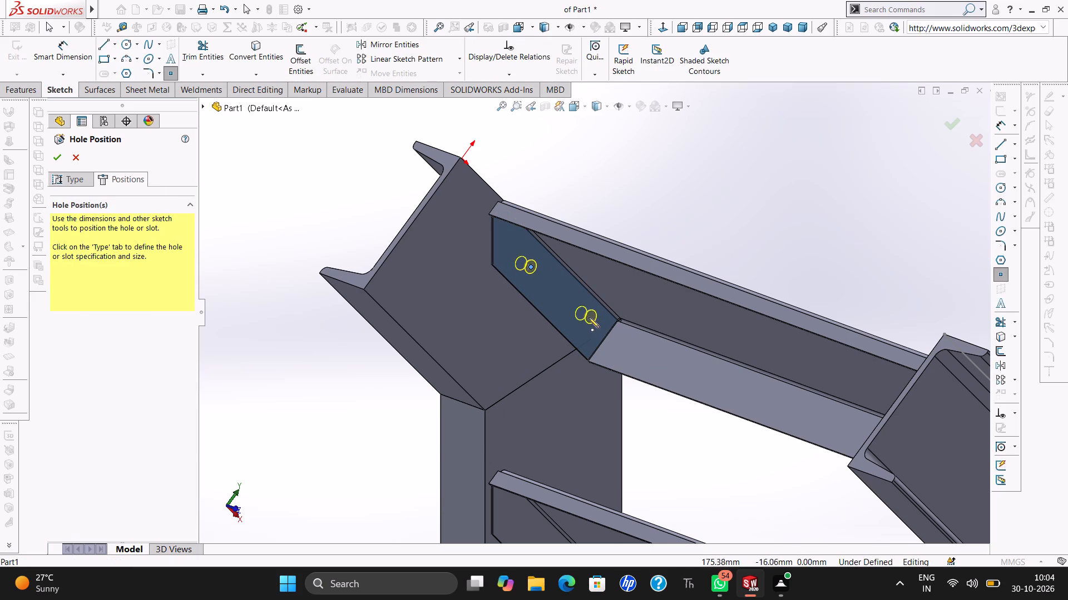
pyautogui.click(584, 317)
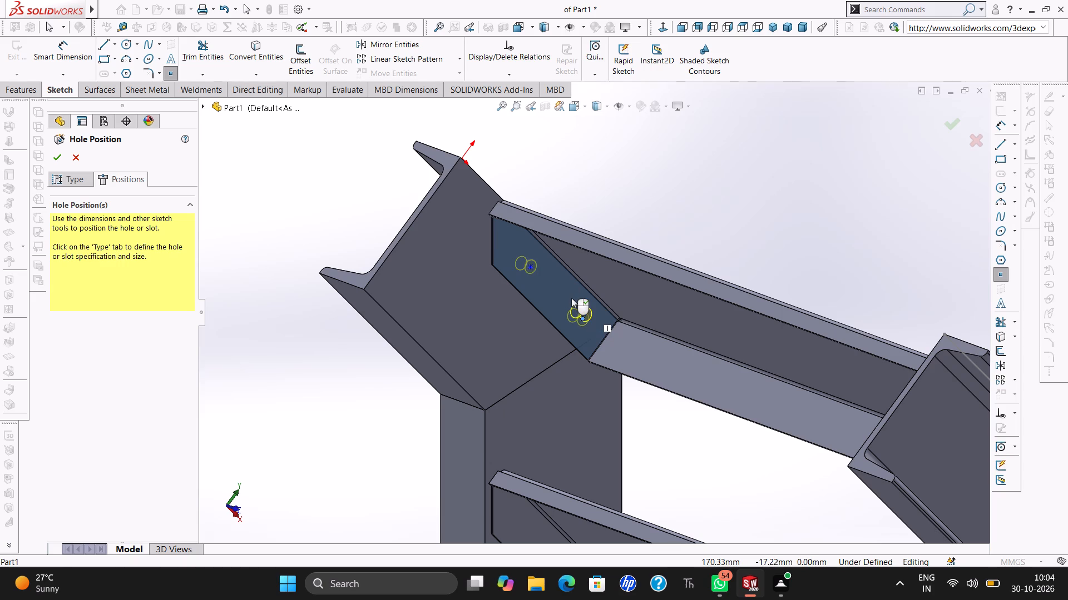
pyautogui.press('Return')
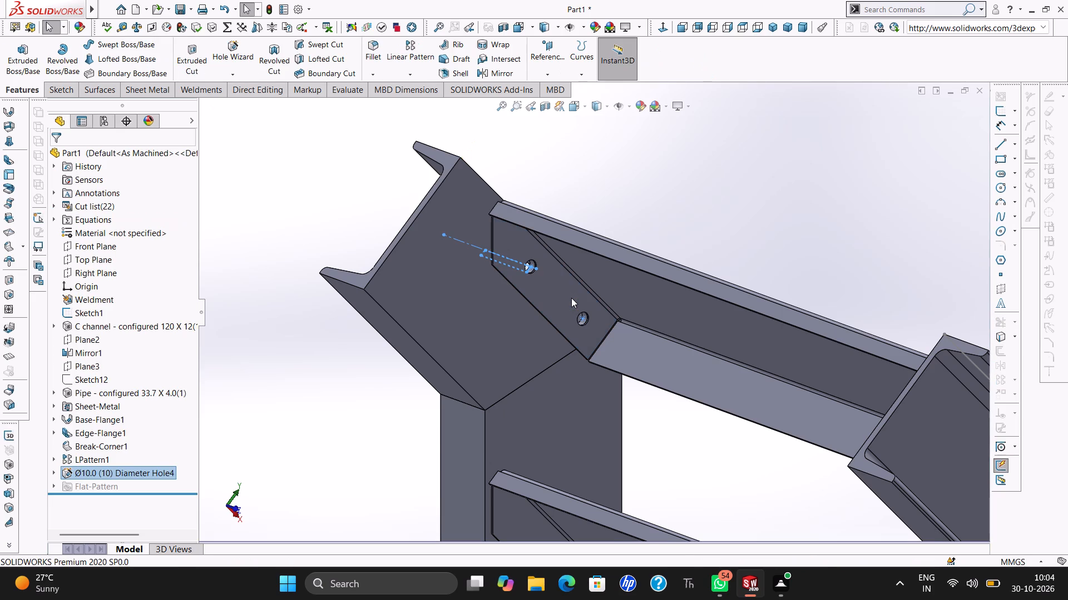
pyautogui.press('Escape')
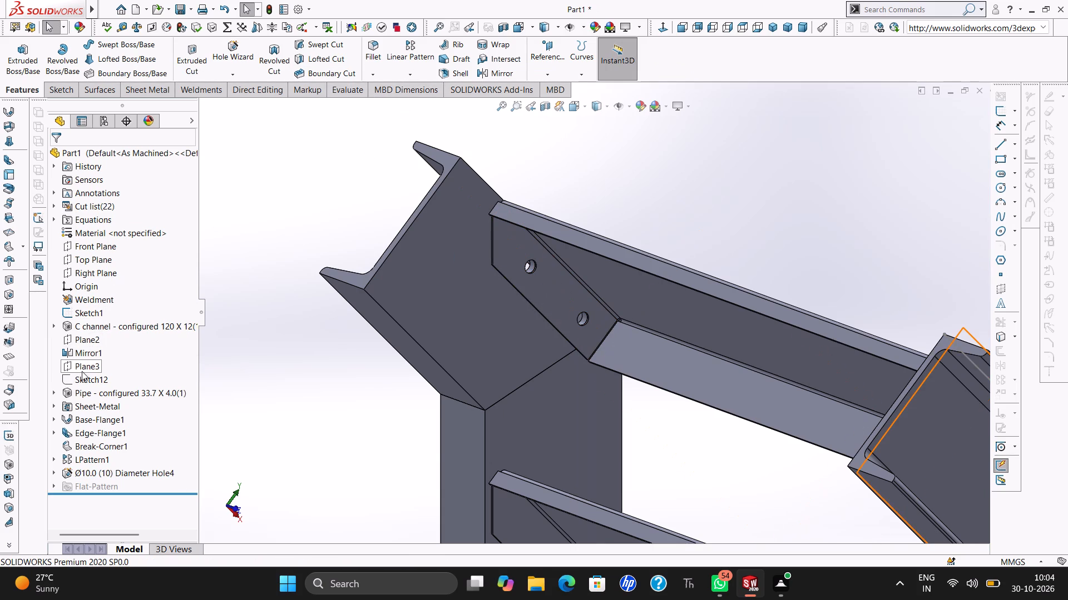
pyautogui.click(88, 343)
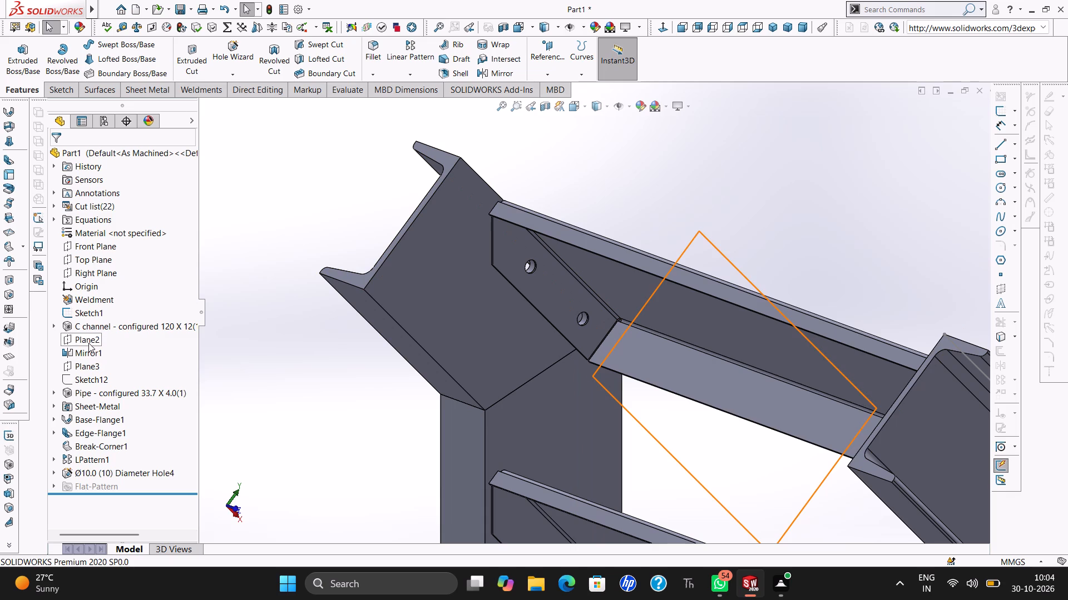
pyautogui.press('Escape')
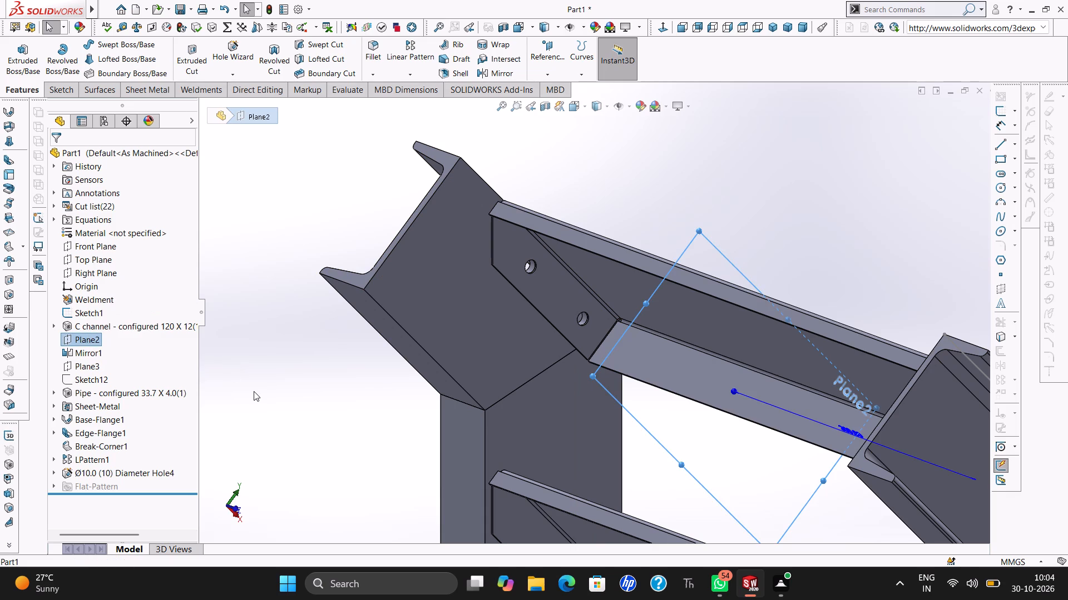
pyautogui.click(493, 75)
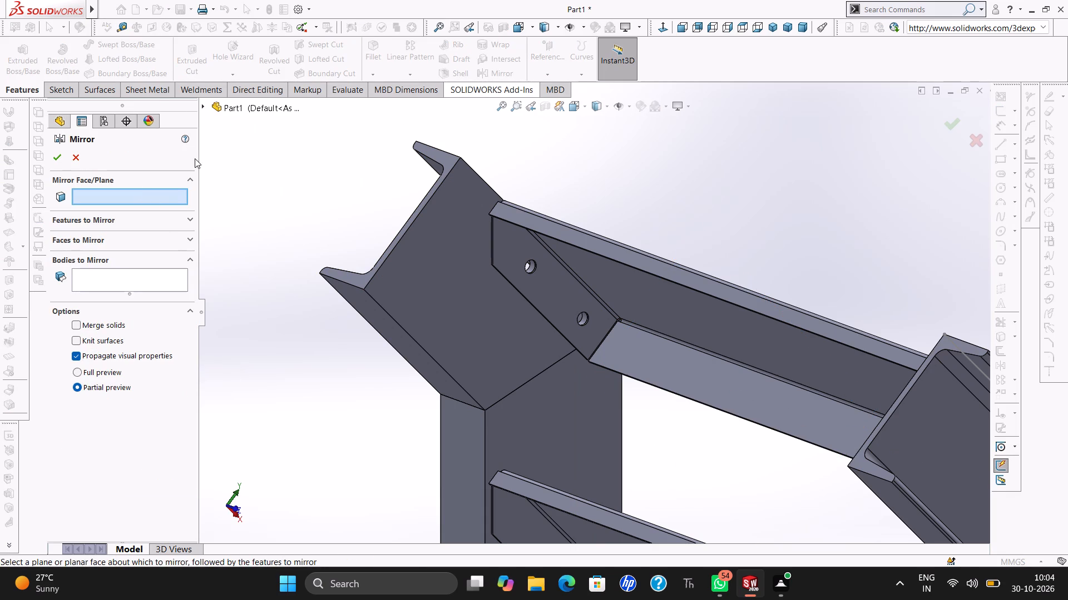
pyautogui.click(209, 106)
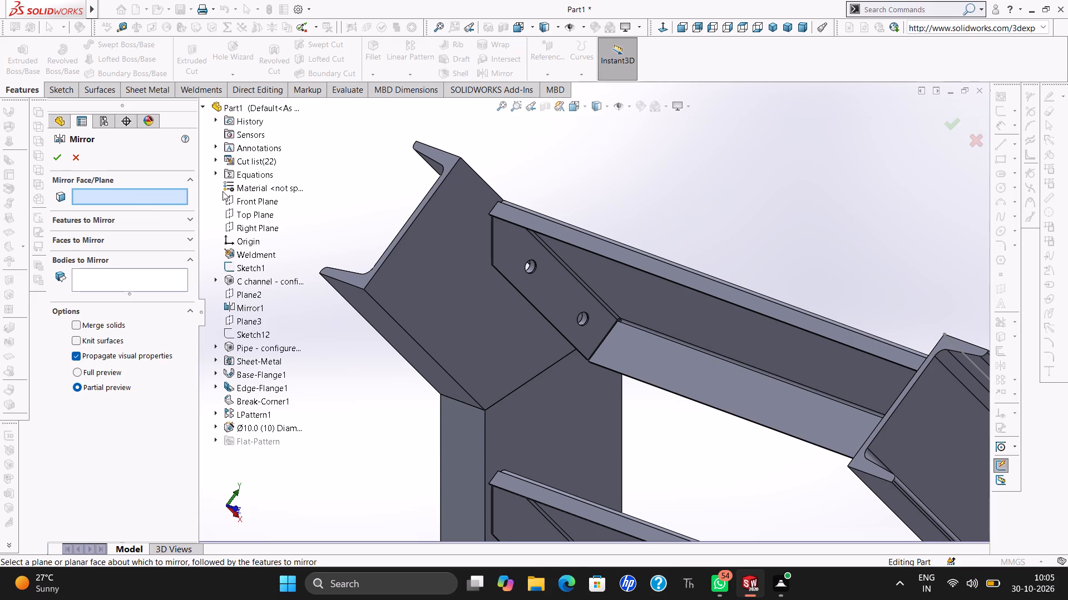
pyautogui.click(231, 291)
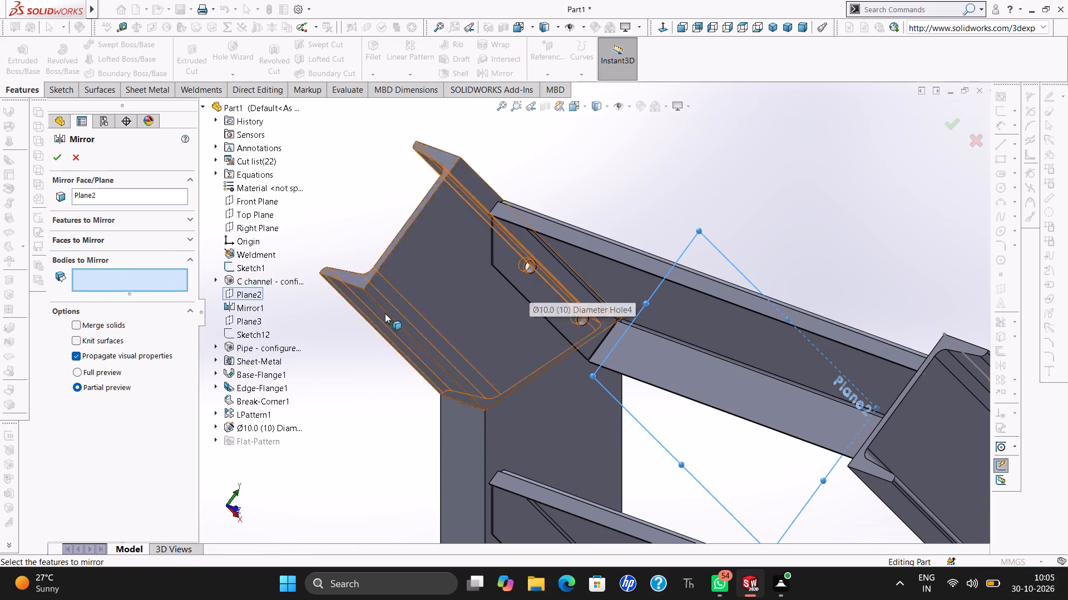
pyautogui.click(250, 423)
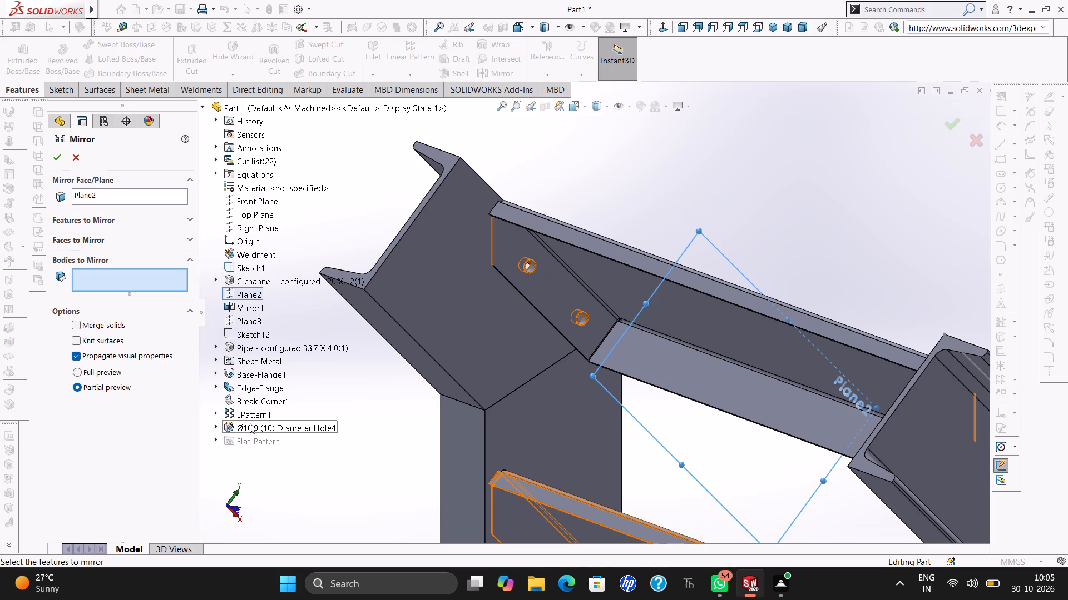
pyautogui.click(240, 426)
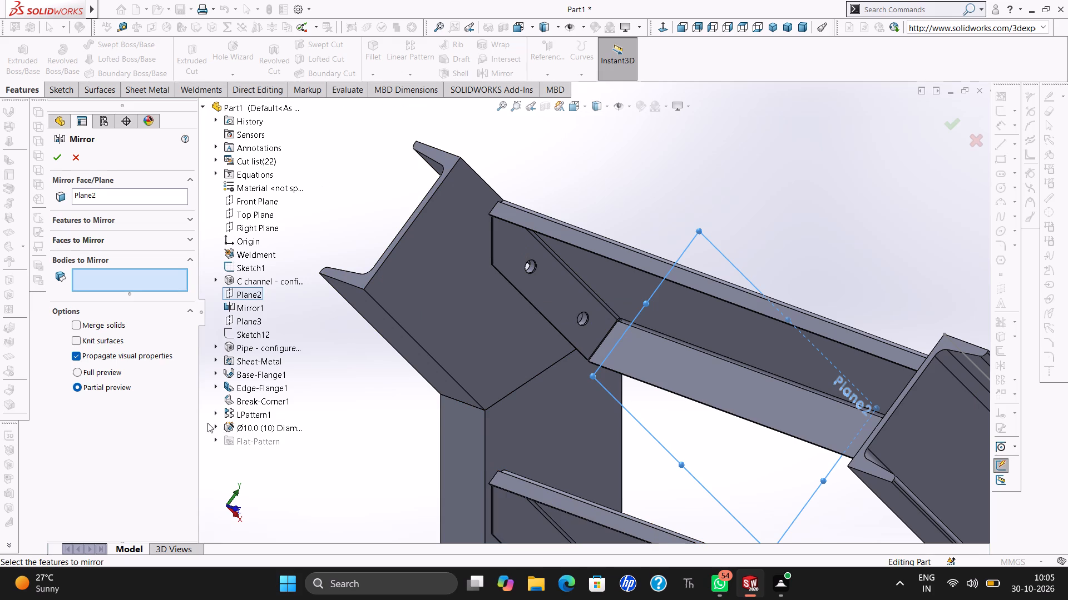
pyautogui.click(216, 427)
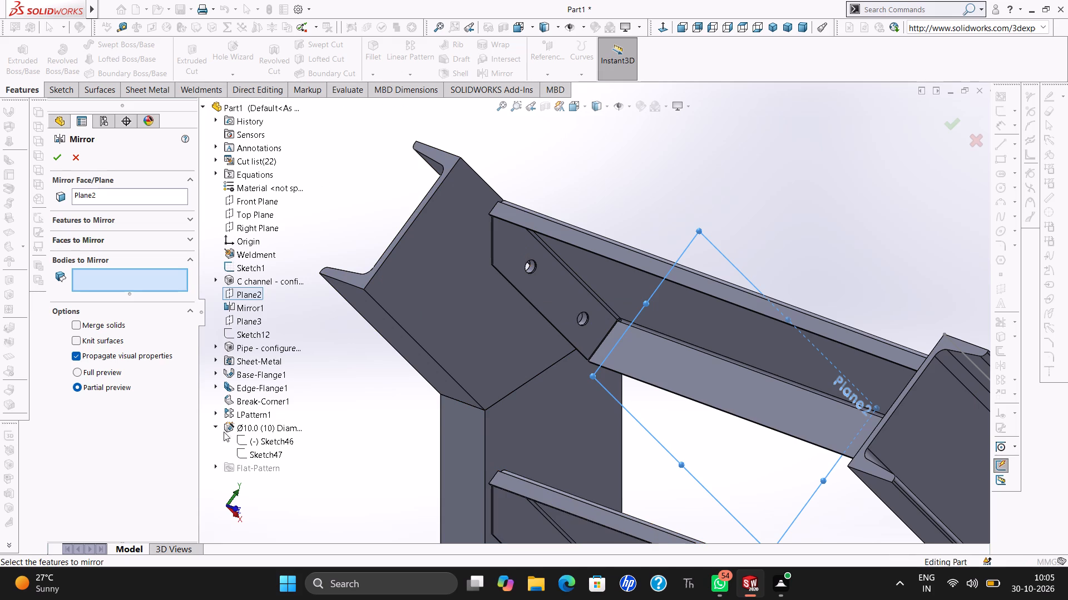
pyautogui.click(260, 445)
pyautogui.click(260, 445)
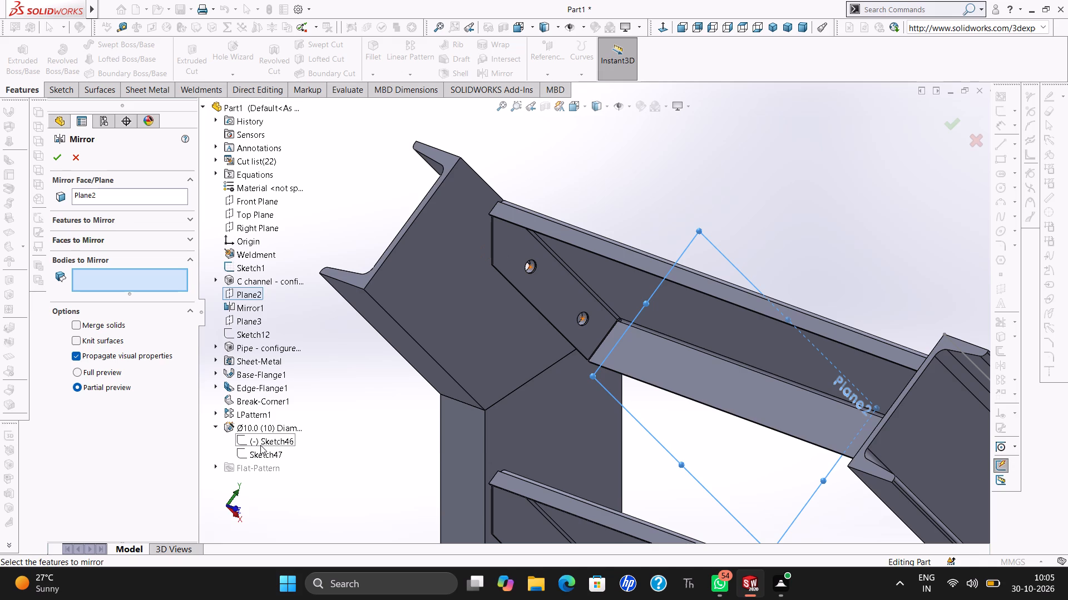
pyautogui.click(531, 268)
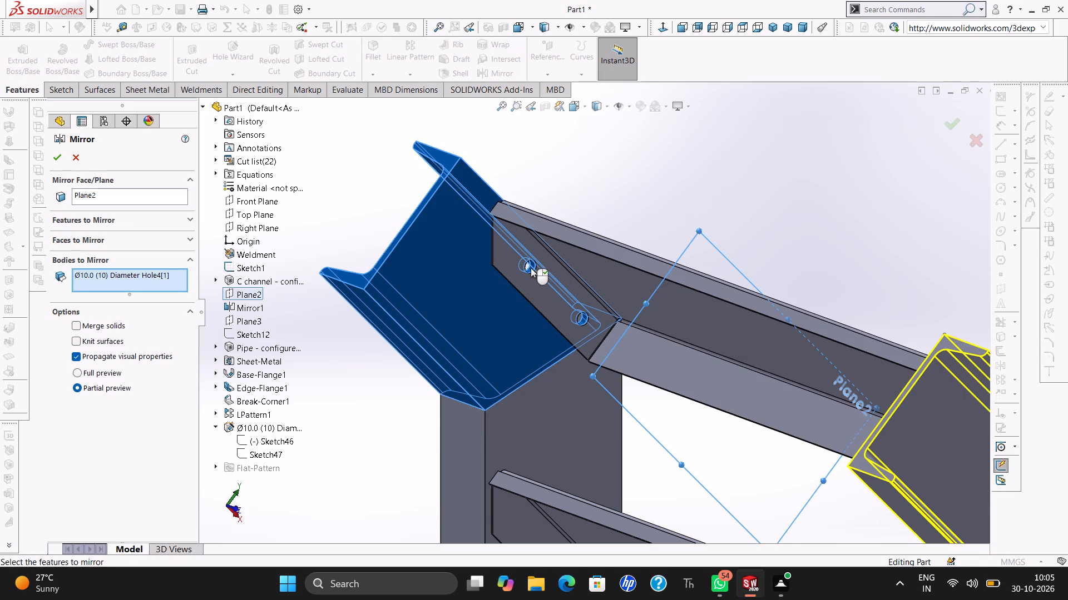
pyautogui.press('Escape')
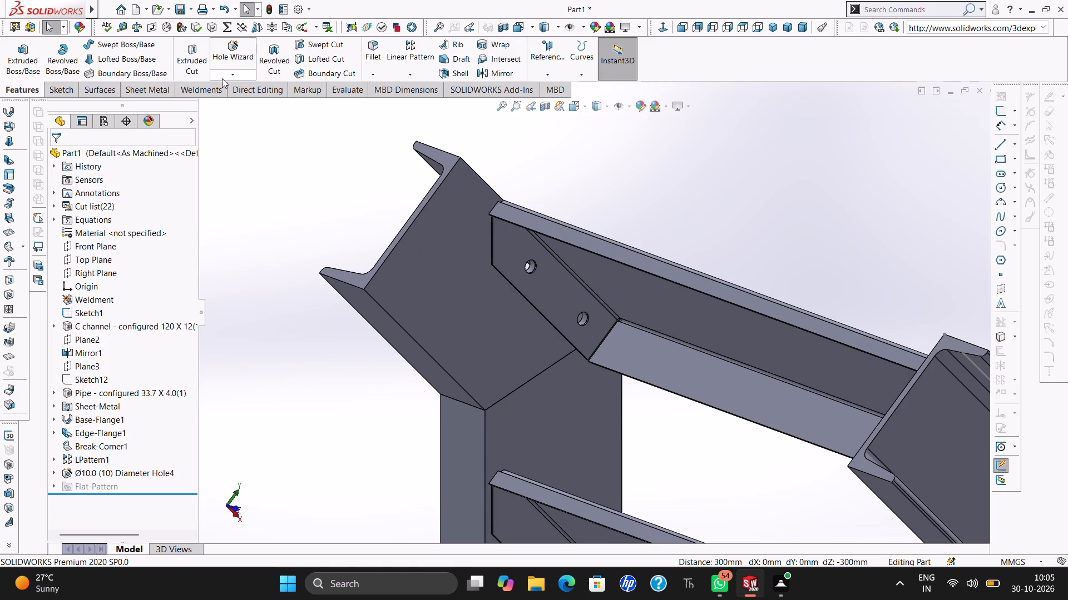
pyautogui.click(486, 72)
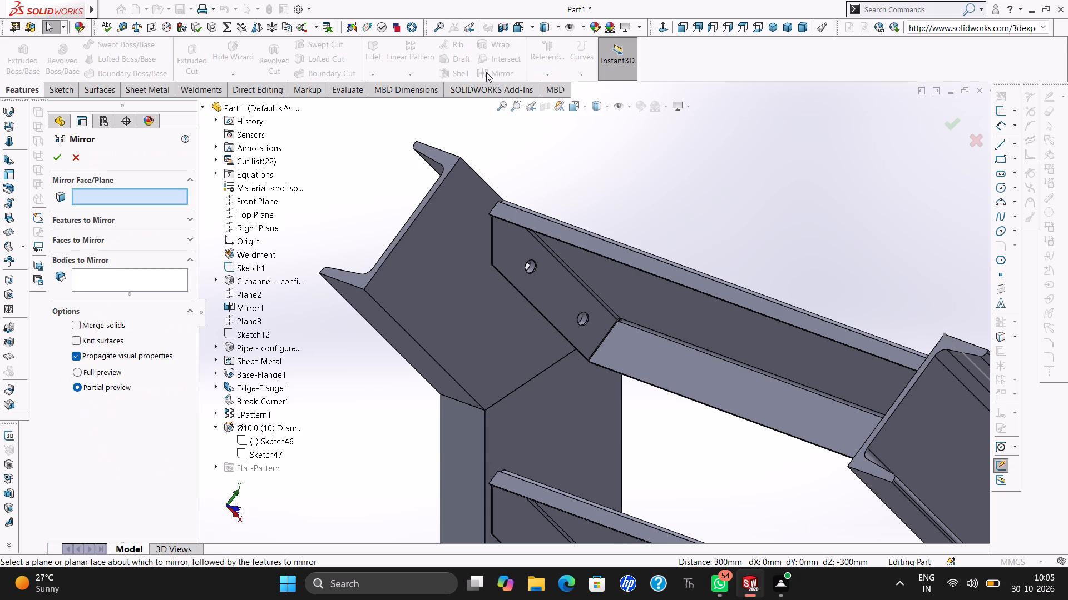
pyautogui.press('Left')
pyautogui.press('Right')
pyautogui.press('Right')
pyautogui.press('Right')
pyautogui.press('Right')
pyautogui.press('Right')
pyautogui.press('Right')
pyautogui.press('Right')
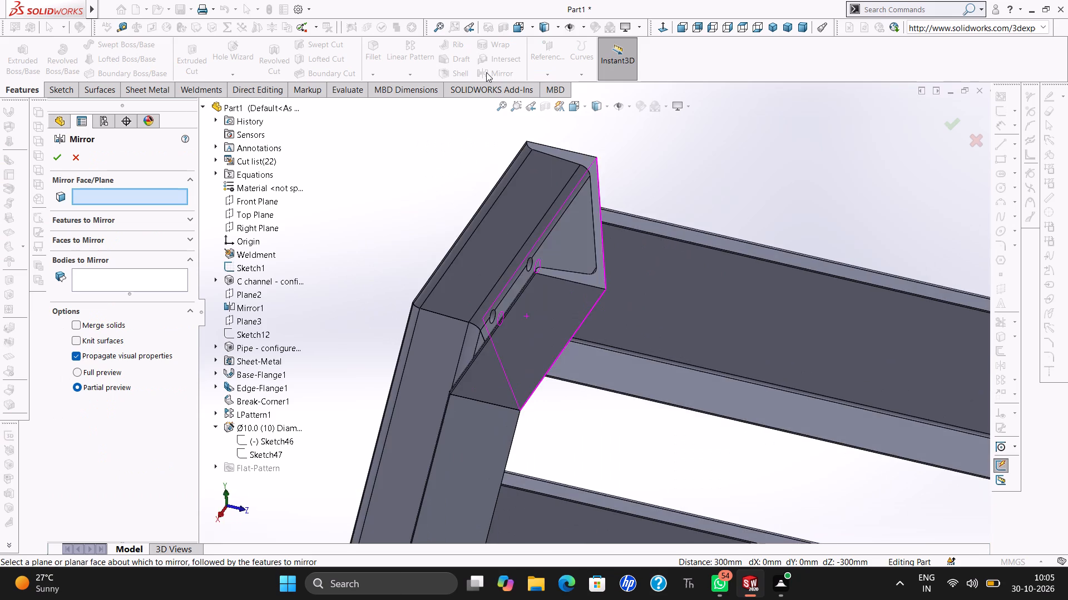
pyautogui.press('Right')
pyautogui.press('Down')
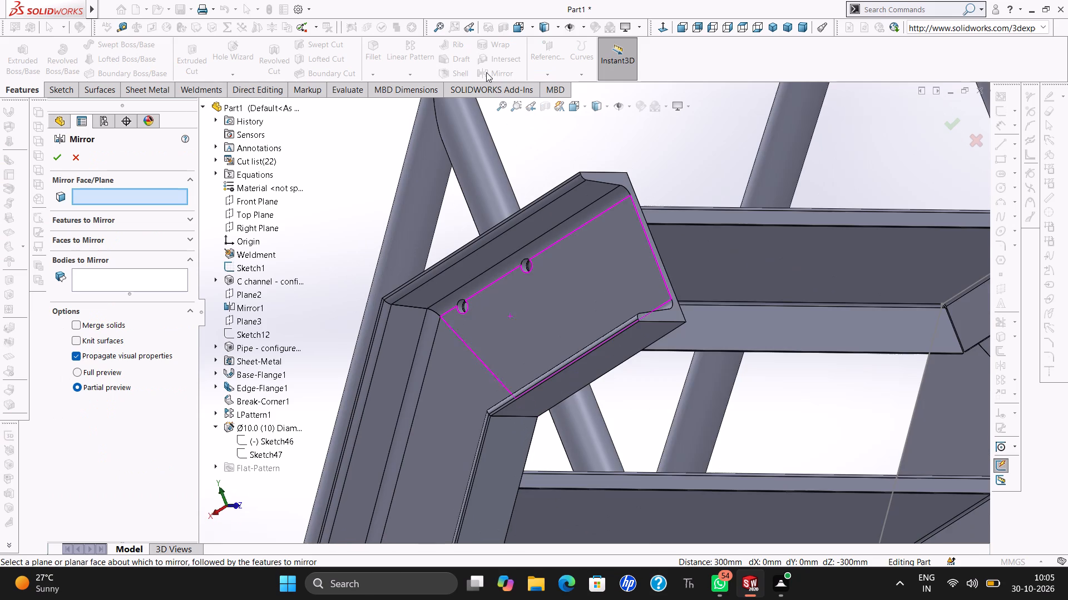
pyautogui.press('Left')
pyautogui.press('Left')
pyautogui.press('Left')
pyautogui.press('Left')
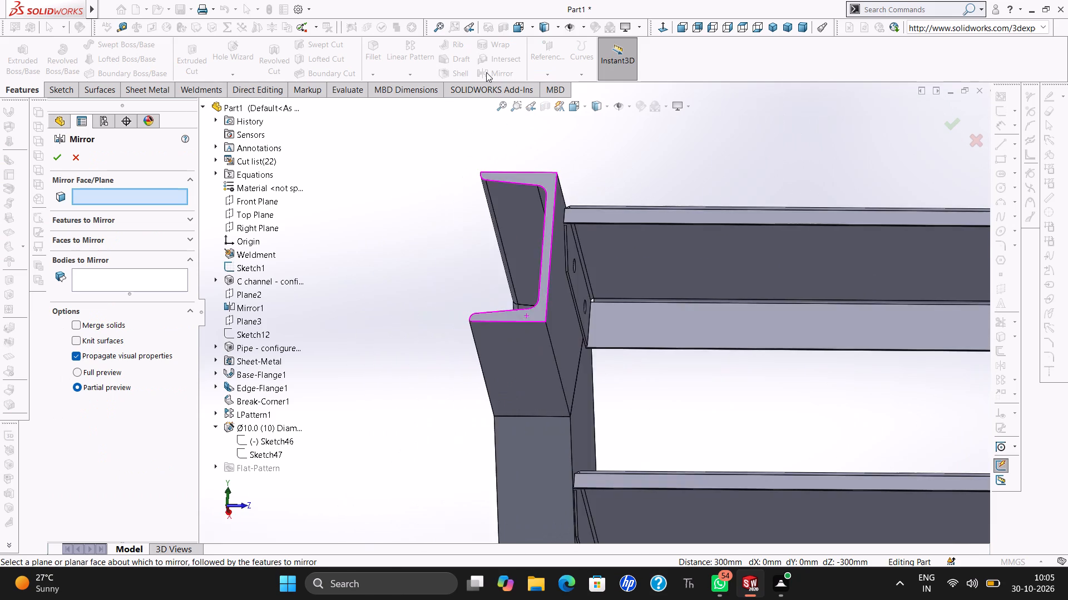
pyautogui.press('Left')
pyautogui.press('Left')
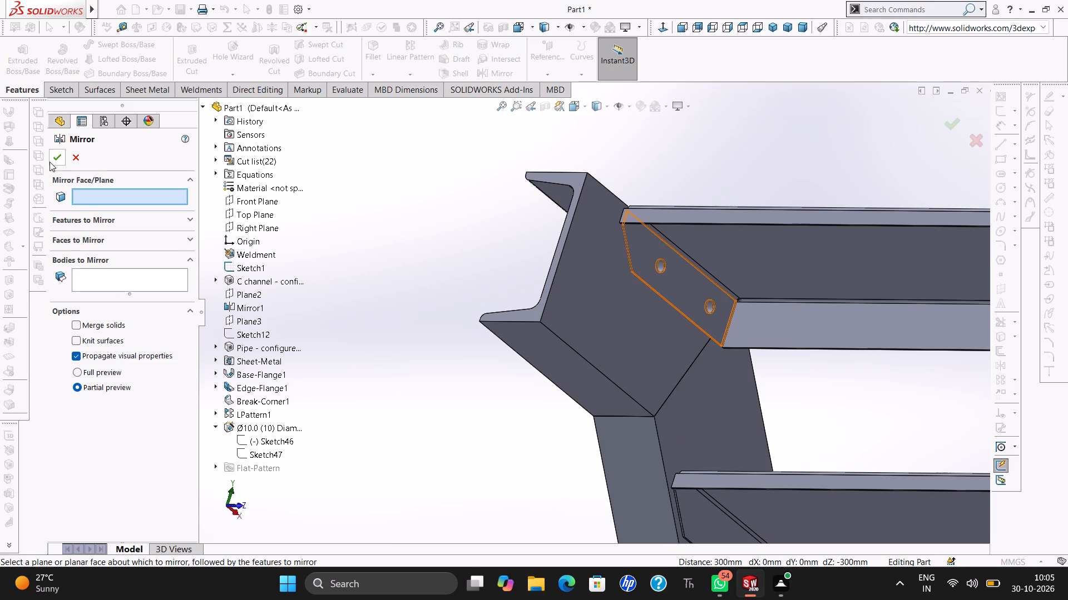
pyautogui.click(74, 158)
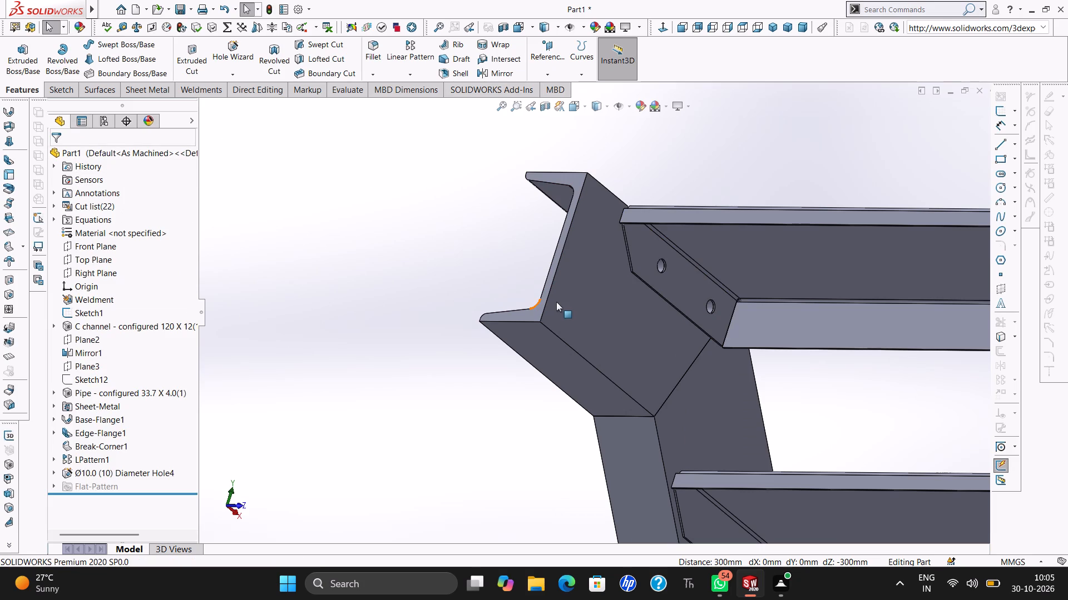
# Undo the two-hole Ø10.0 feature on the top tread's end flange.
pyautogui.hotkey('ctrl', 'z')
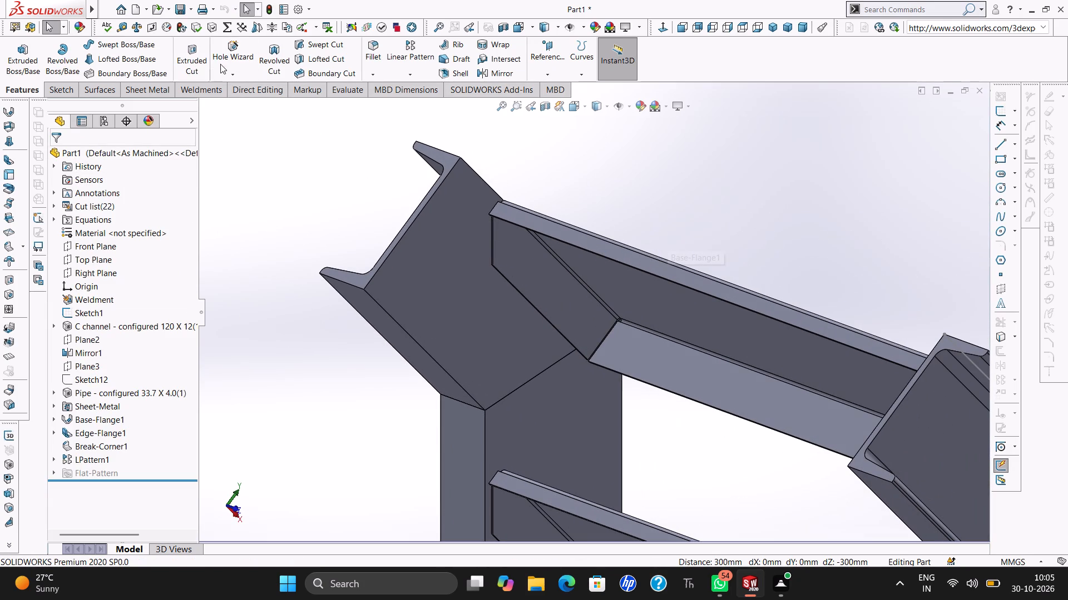
# Start a plain DIN Ø10.0 through-all hole and place two positions about 60 mm apart along the top tread's end flange.
pyautogui.click(225, 62)
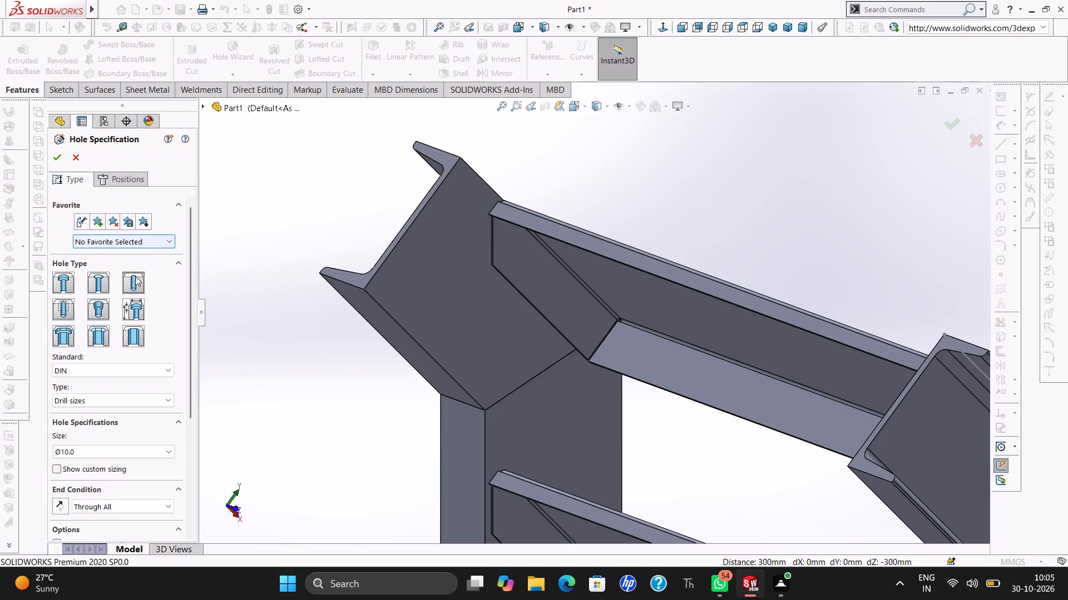
pyautogui.click(132, 282)
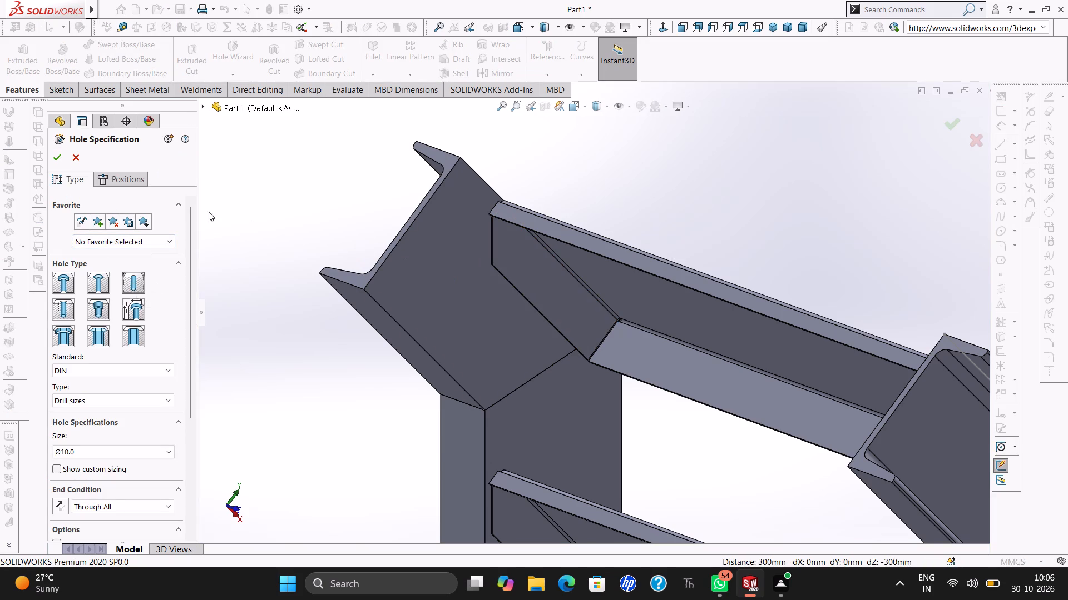
pyautogui.click(135, 178)
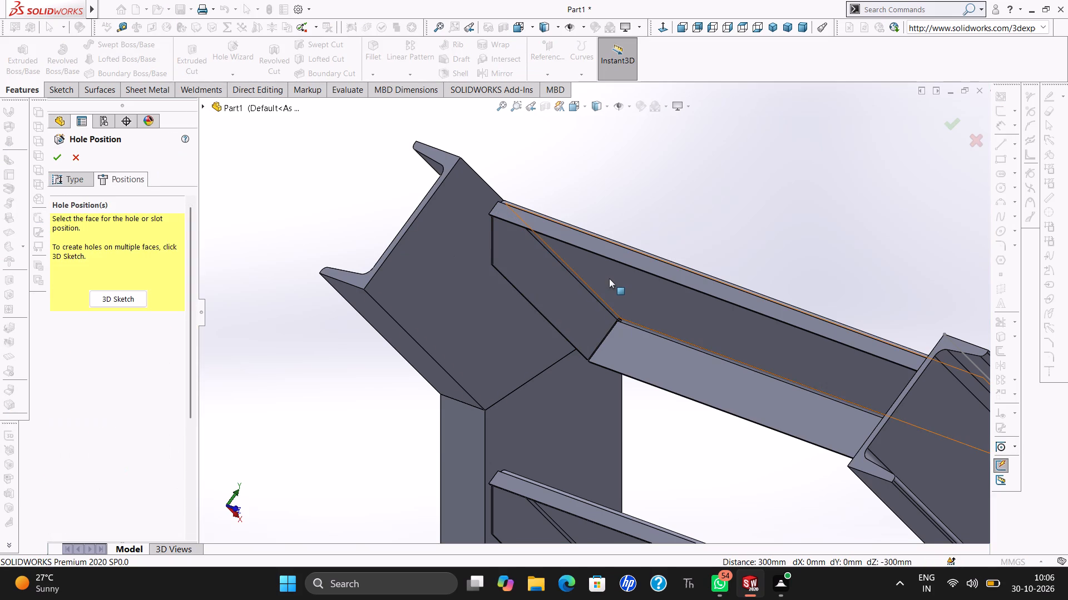
pyautogui.click(521, 270)
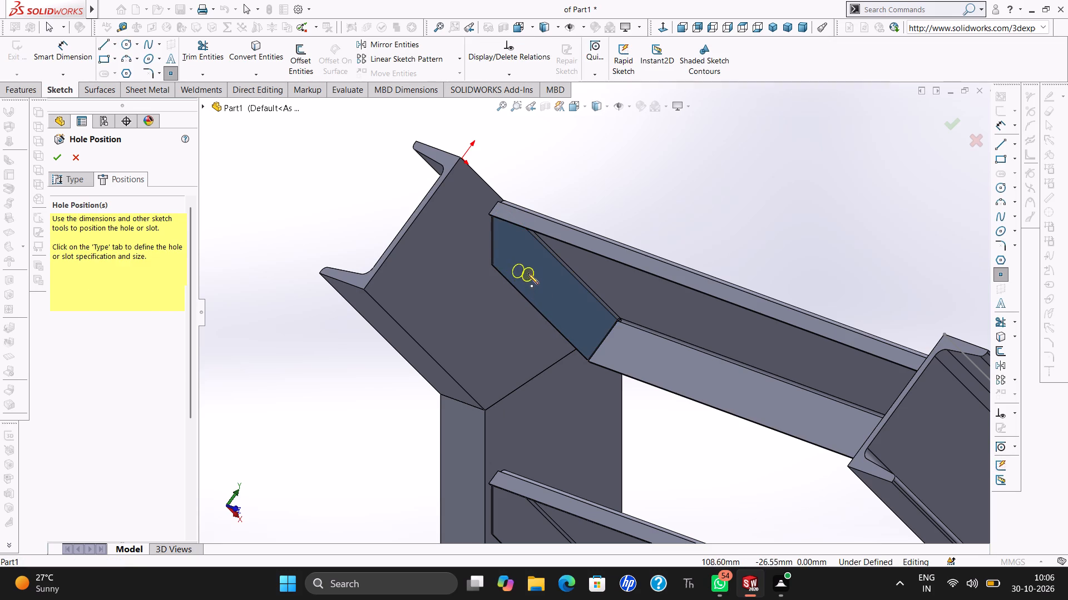
pyautogui.click(527, 272)
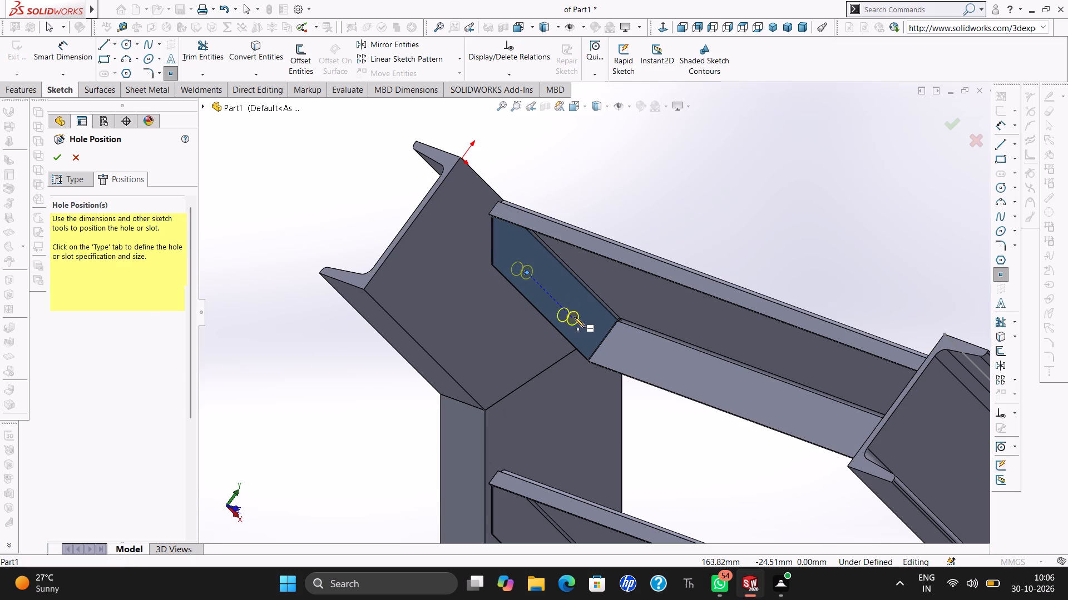
pyautogui.click(576, 319)
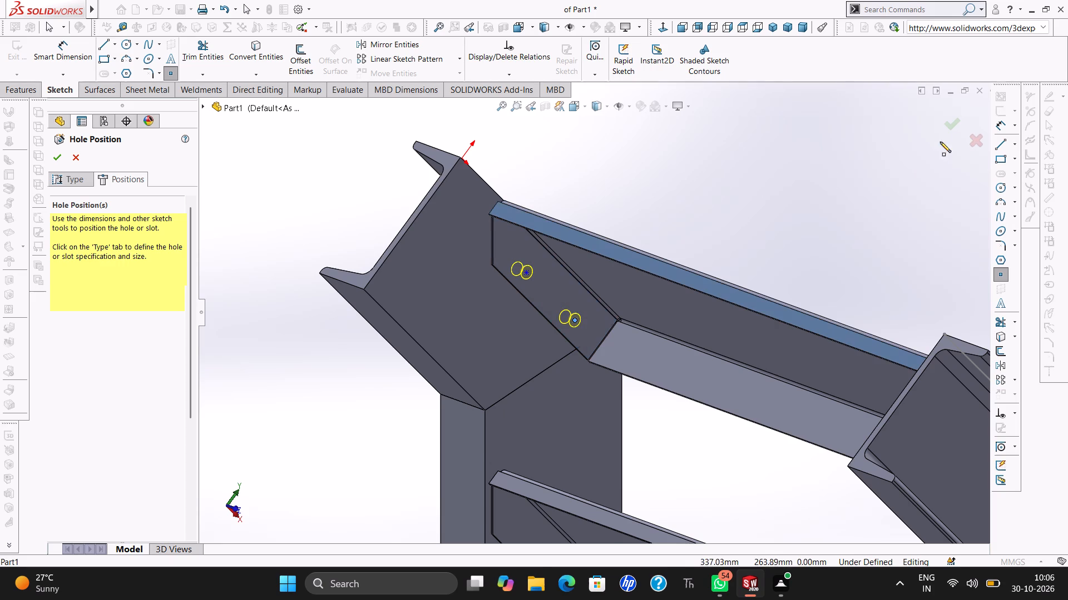
pyautogui.rightClick(871, 189)
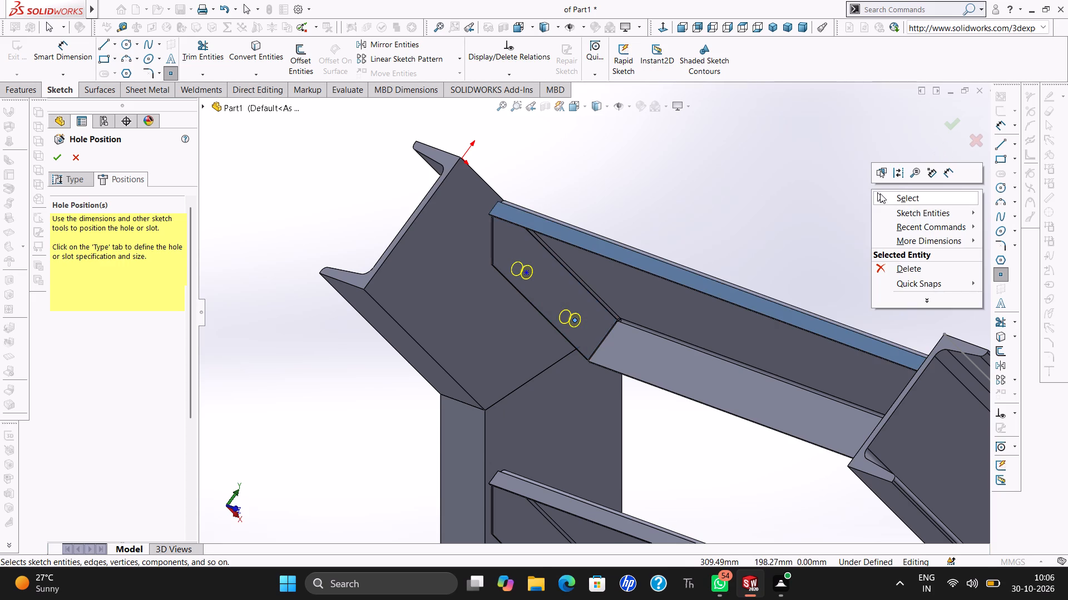
pyautogui.click(882, 194)
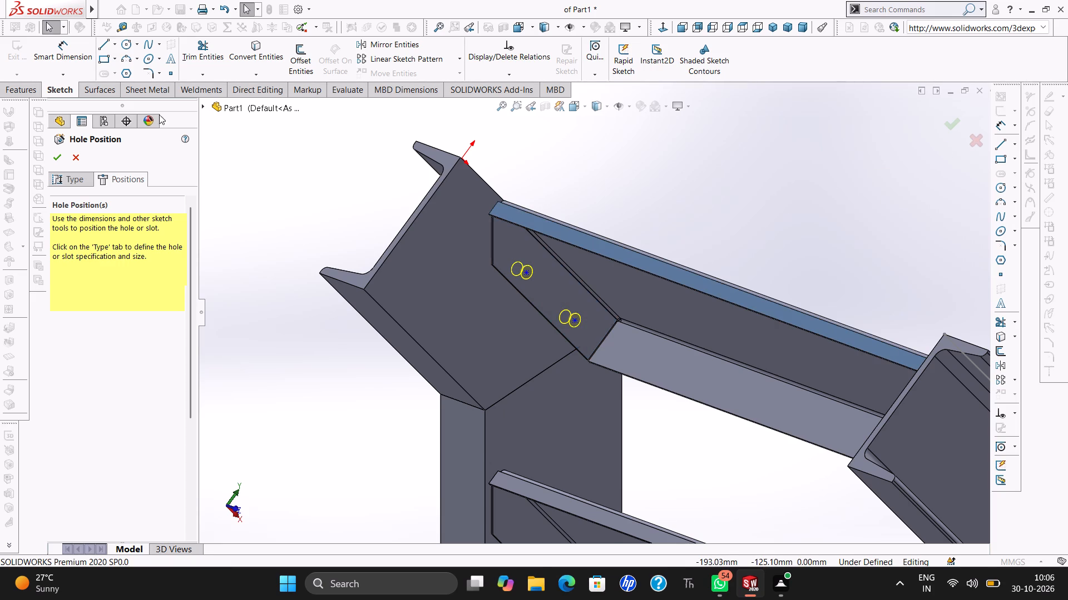
# Add a horizontal relation between the two hole centre points on the end flange.
pyautogui.click(67, 54)
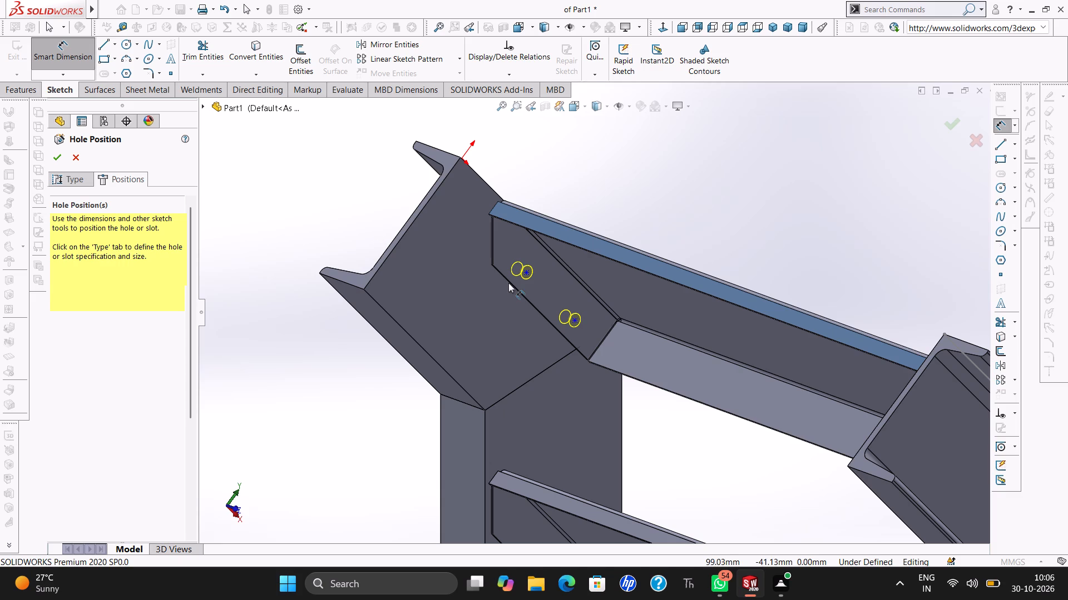
pyautogui.click(60, 51)
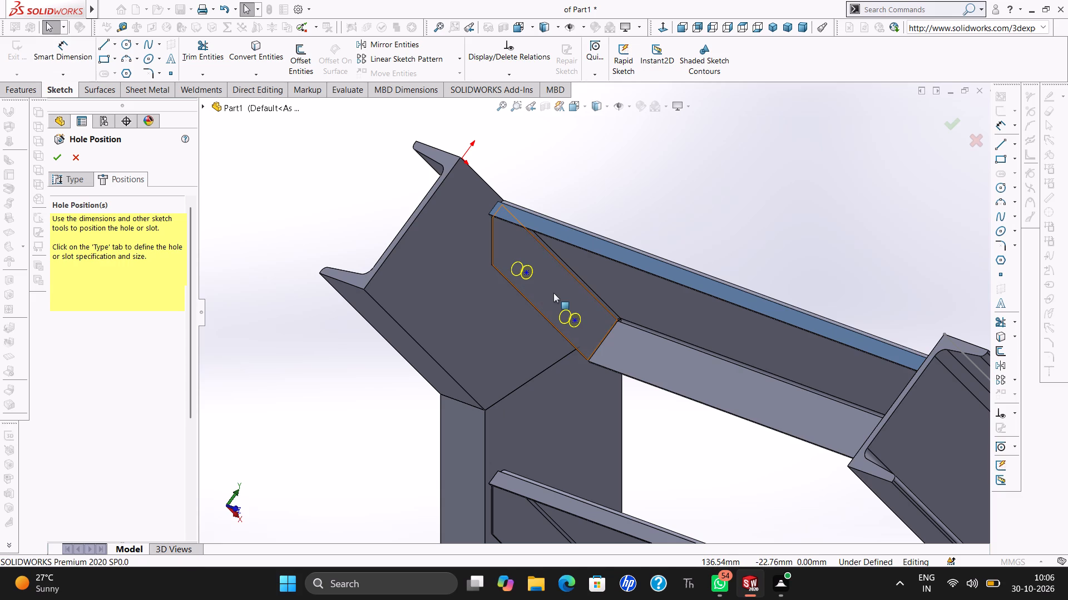
pyautogui.click(528, 273)
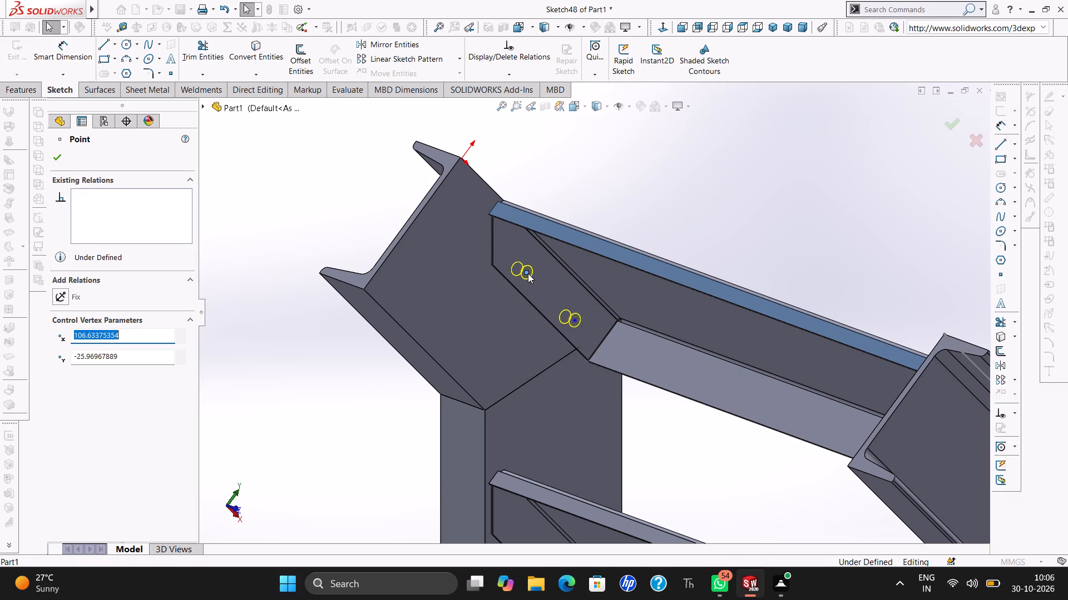
pyautogui.keyDown('shift'); pyautogui.click(575, 321); pyautogui.keyUp('shift')
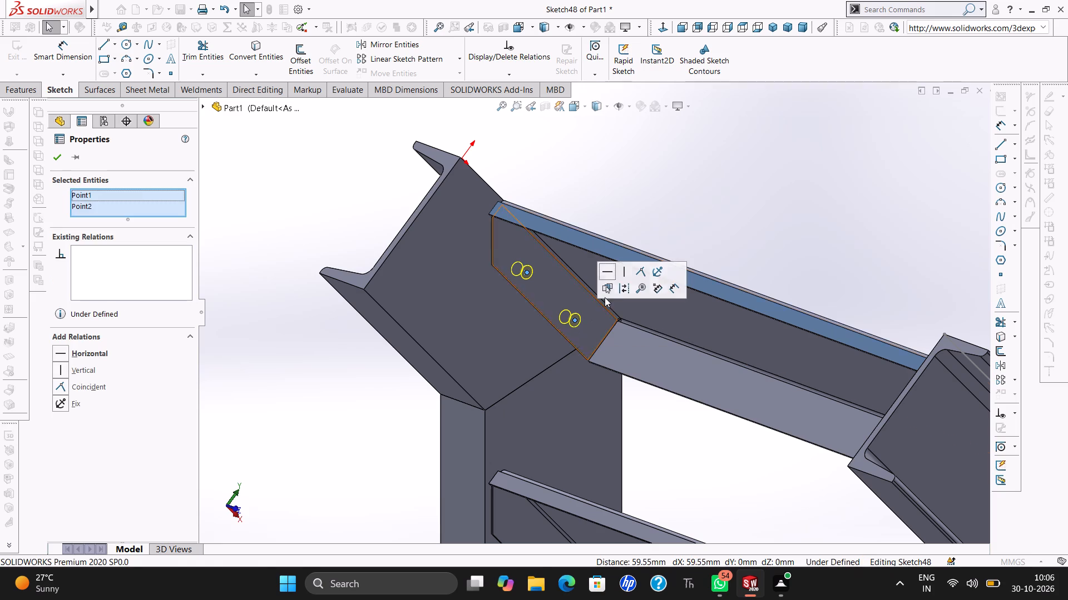
pyautogui.click(612, 275)
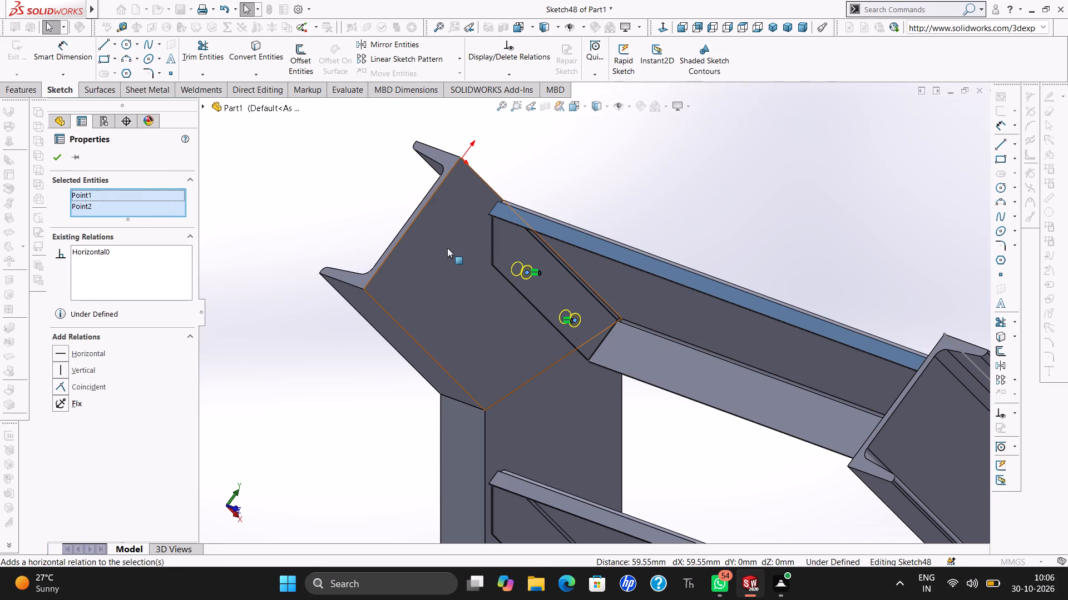
pyautogui.press('Escape')
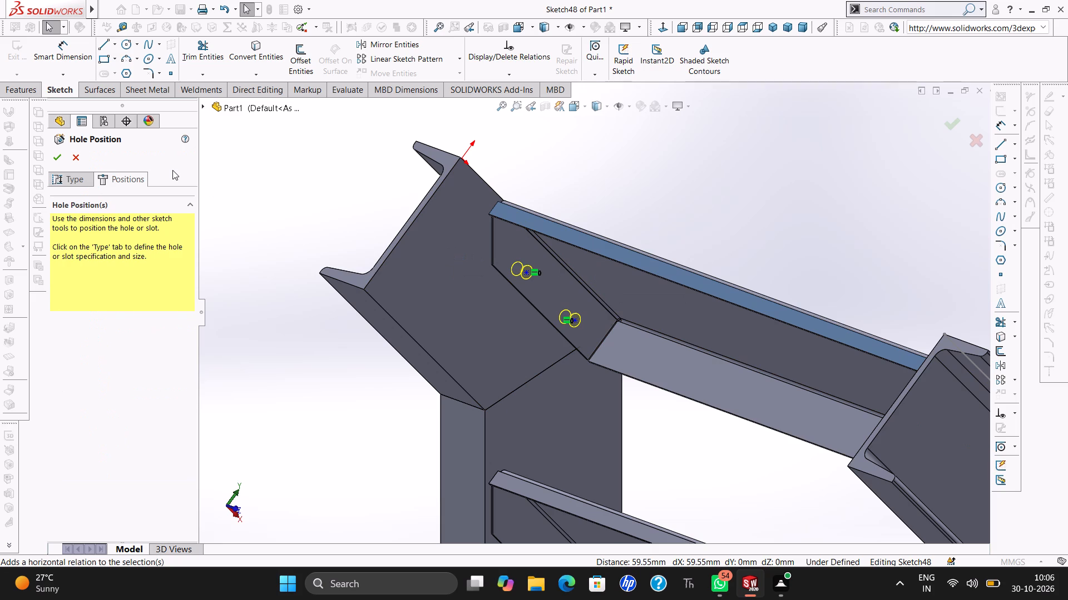
# Dimension the spacing between the two hole centre points on the top tread's end flange as 70 mm.
pyautogui.click(50, 57)
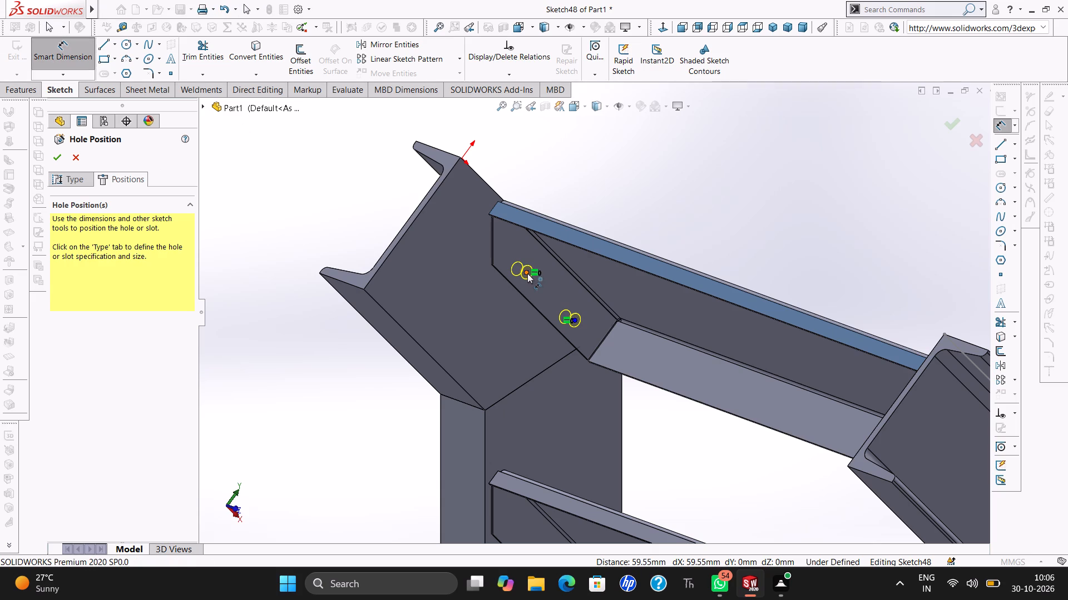
pyautogui.click(527, 273)
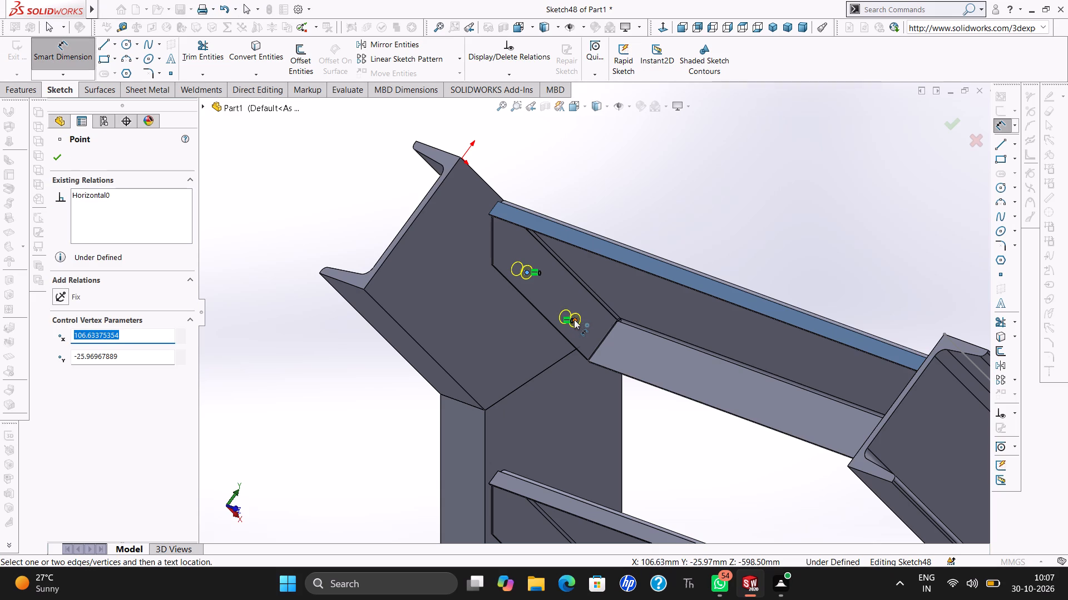
pyautogui.click(574, 319)
pyautogui.click(518, 337)
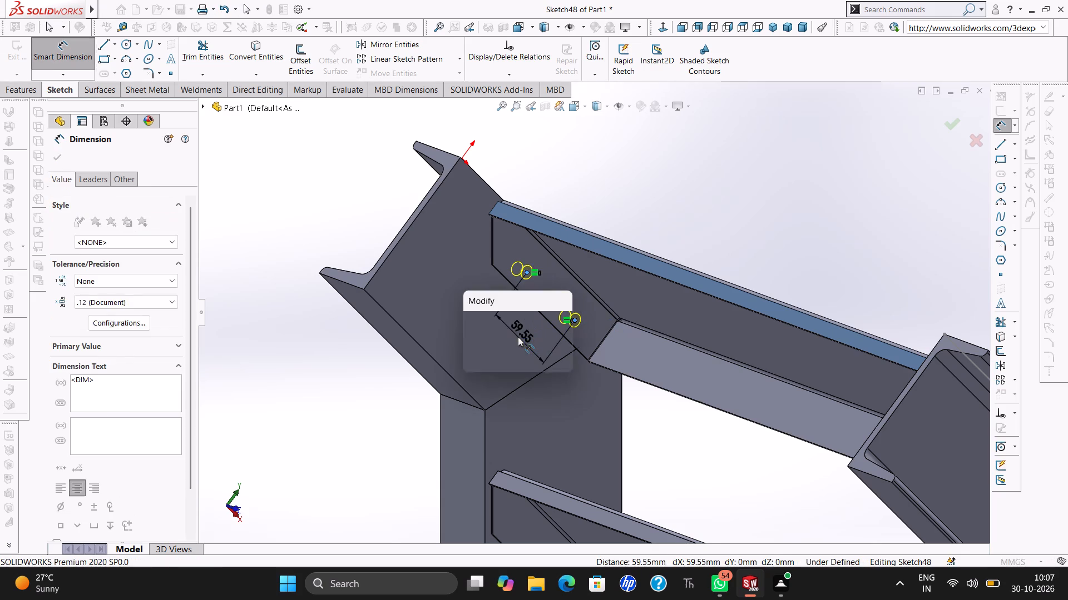
pyautogui.write('70')
pyautogui.press('Return')
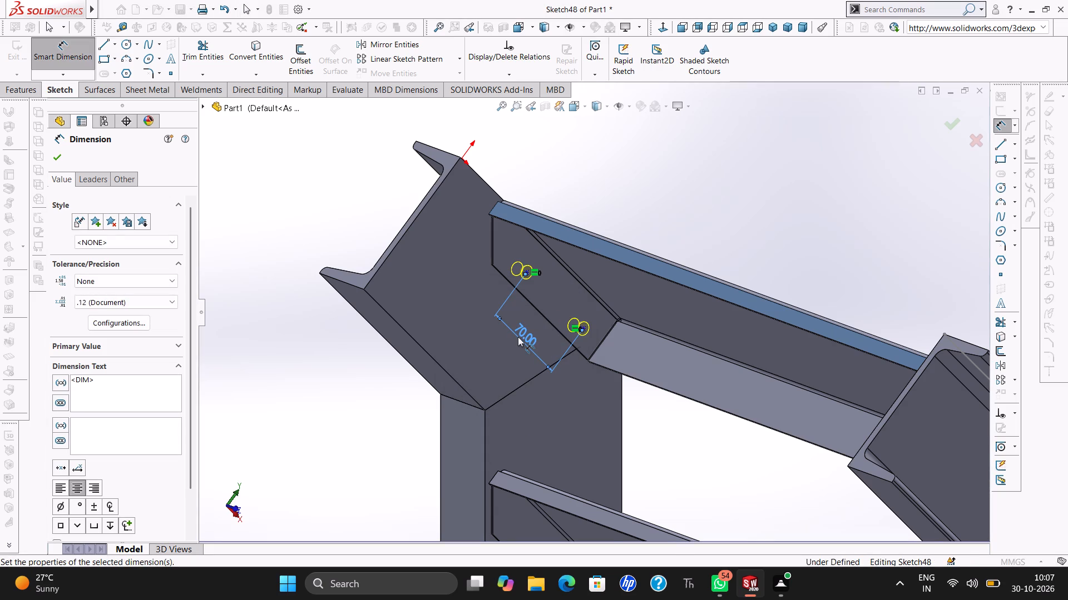
# Dimension the upper hole centre 15 mm from the end flange's free long edge.
pyautogui.moveTo(526, 296); pyautogui.dragTo(527, 272)
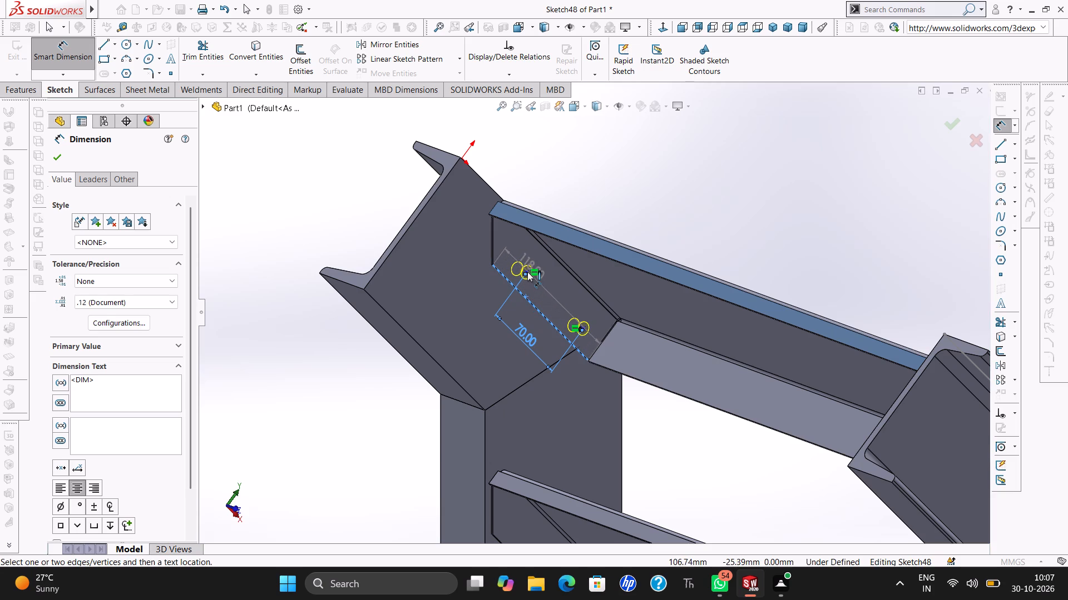
pyautogui.moveTo(527, 272); pyautogui.dragTo(526, 271)
pyautogui.click(526, 271)
pyautogui.click(469, 241)
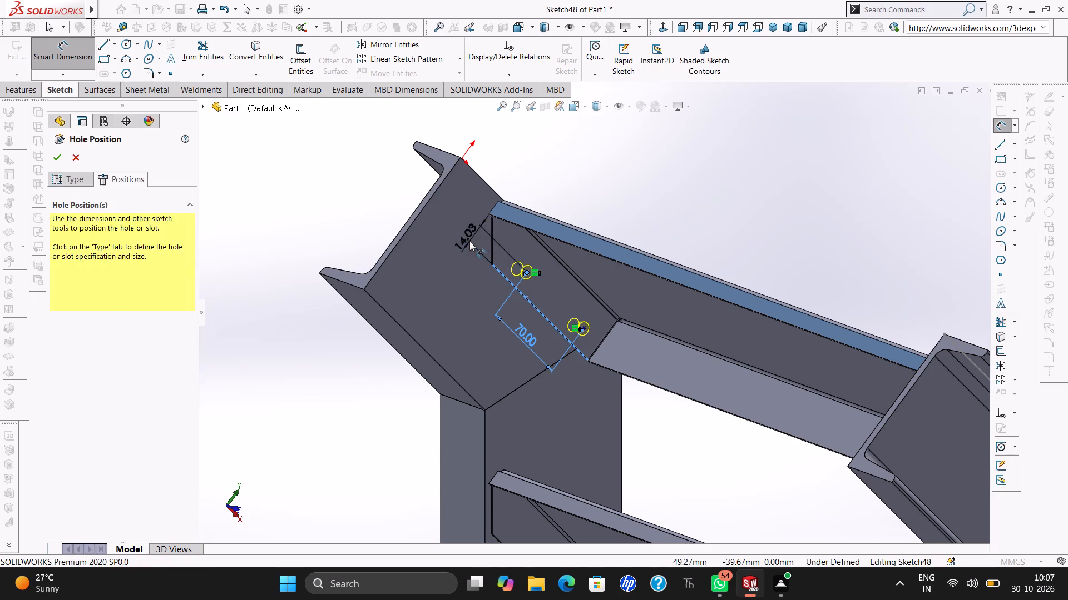
pyautogui.write('15')
pyautogui.press('Return')
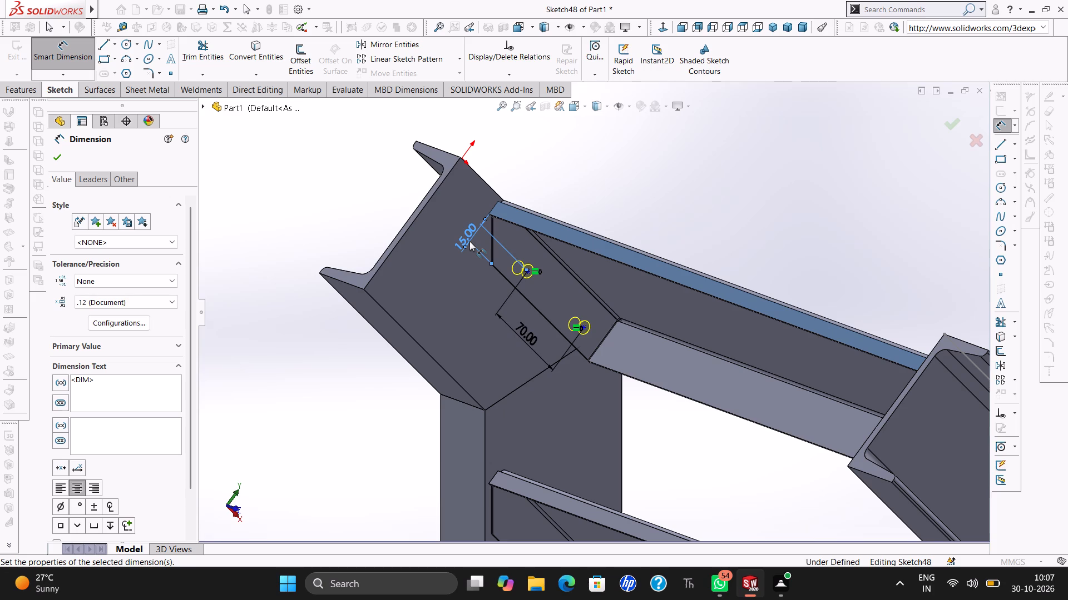
# Dimension the lower hole centre 30 mm from the short edge at the end flange's lower end.
pyautogui.press('Left')
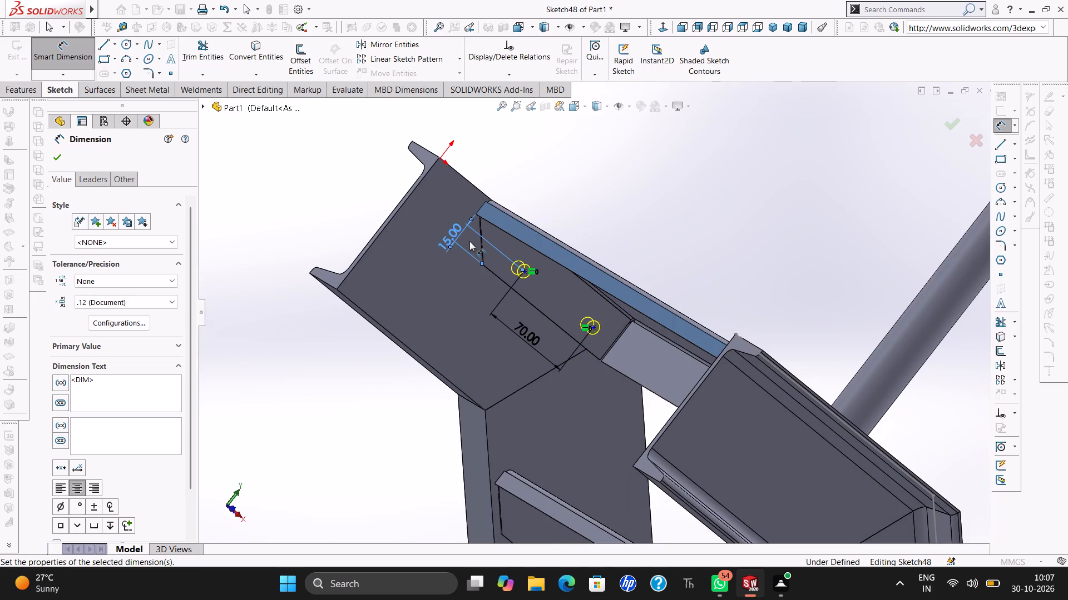
pyautogui.press('Left')
pyautogui.press('Up')
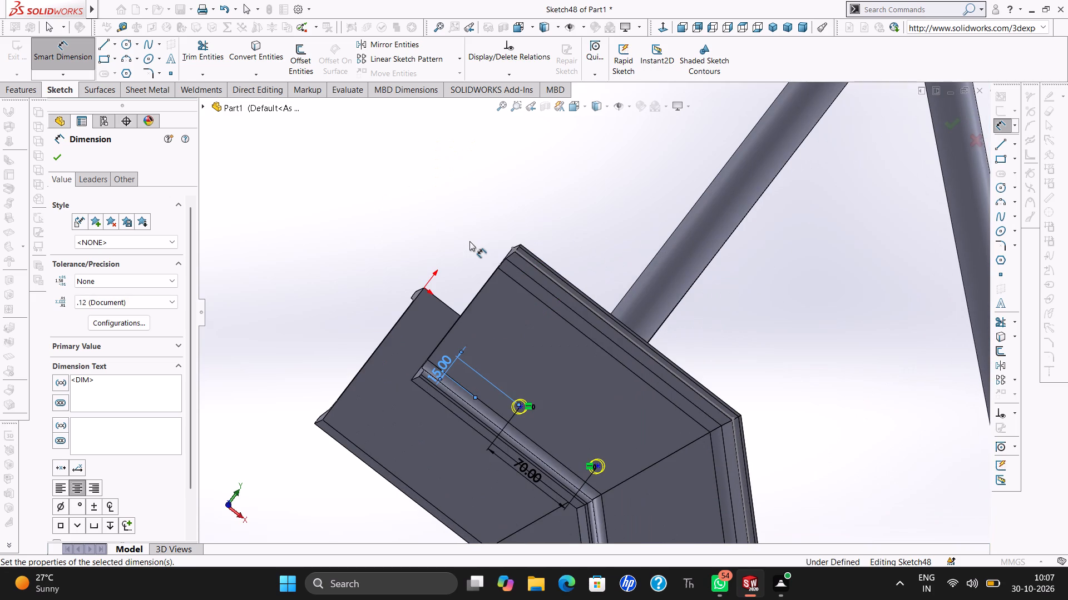
pyautogui.press('Left')
pyautogui.press('Left')
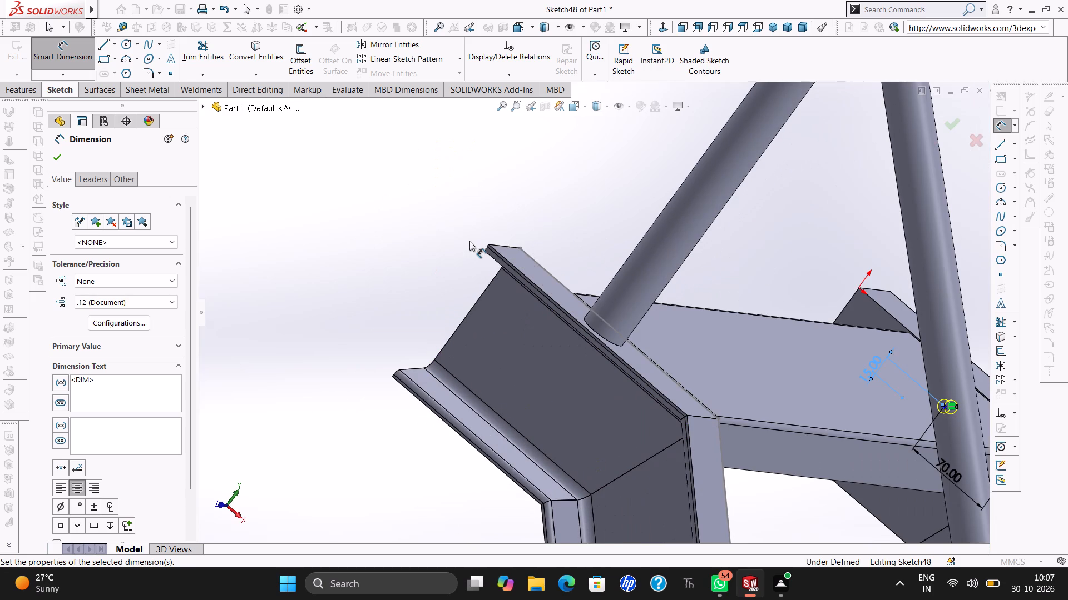
pyautogui.press('Right')
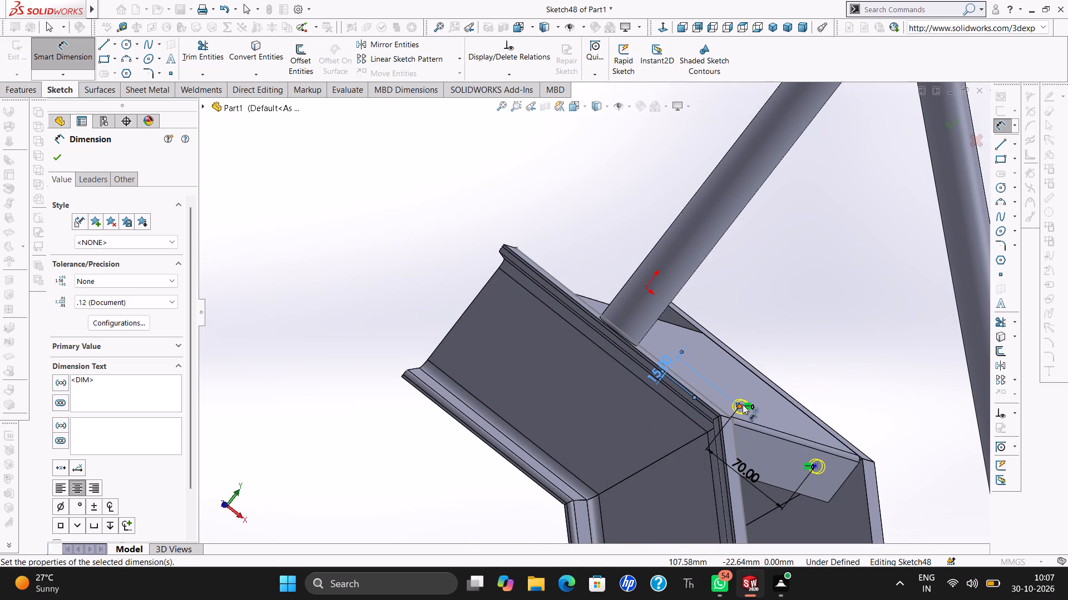
pyautogui.click(817, 466)
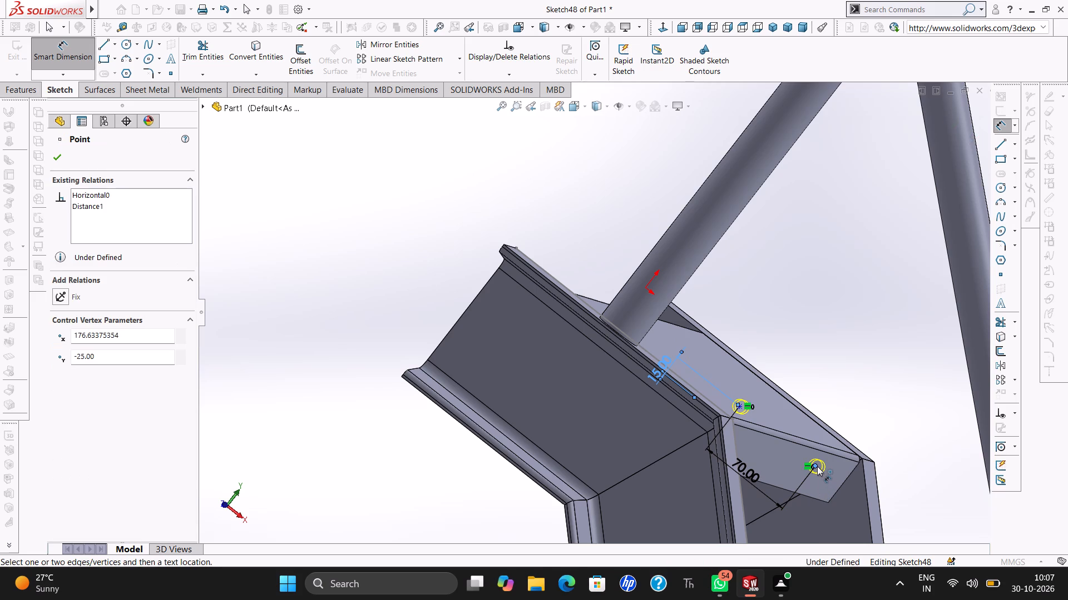
pyautogui.click(852, 471)
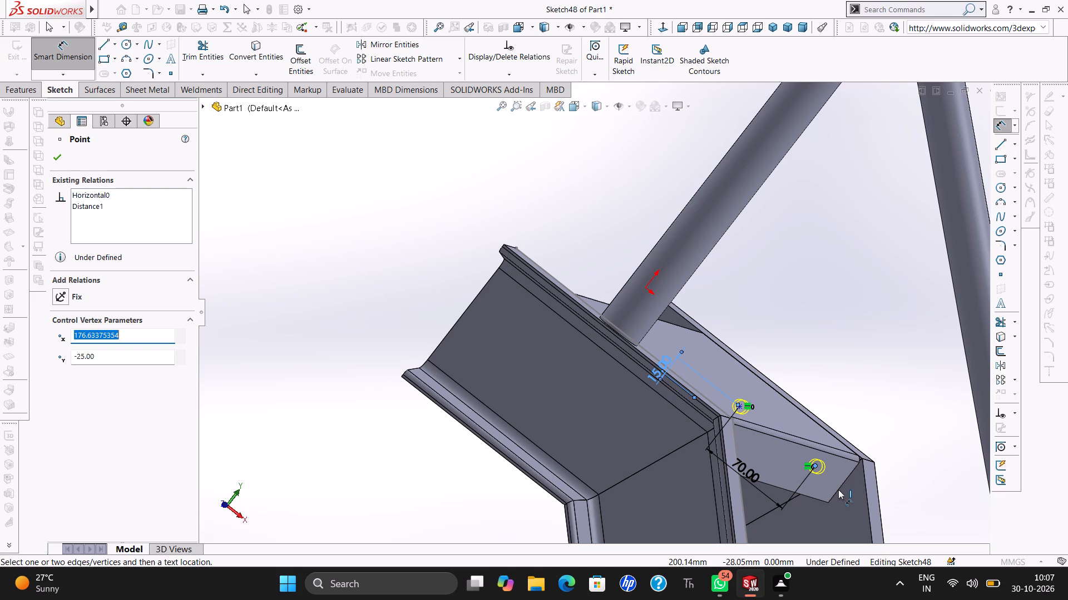
pyautogui.click(839, 488)
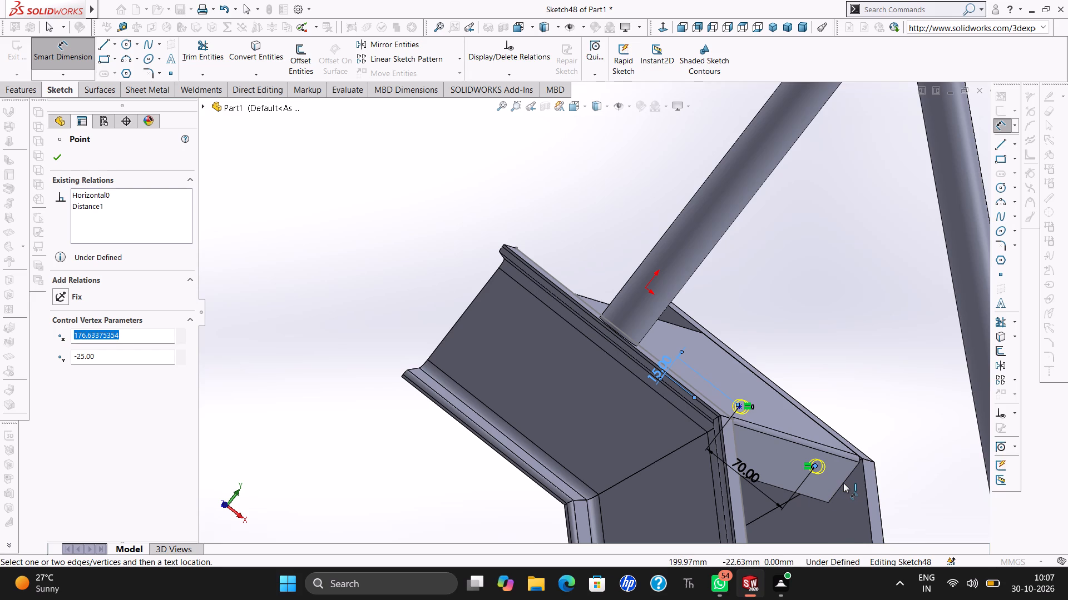
pyautogui.click(843, 482)
pyautogui.keyDown('ctrl'); pyautogui.scroll(-1, 841, 485); pyautogui.keyUp('ctrl')
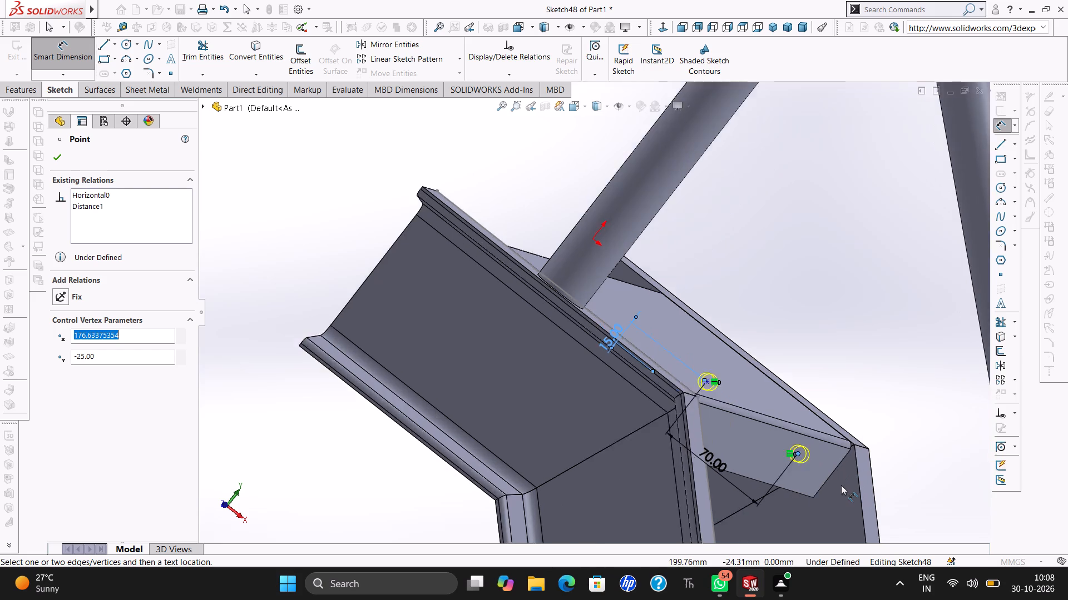
pyautogui.keyDown('ctrl'); pyautogui.scroll(-4, 841, 485); pyautogui.keyUp('ctrl')
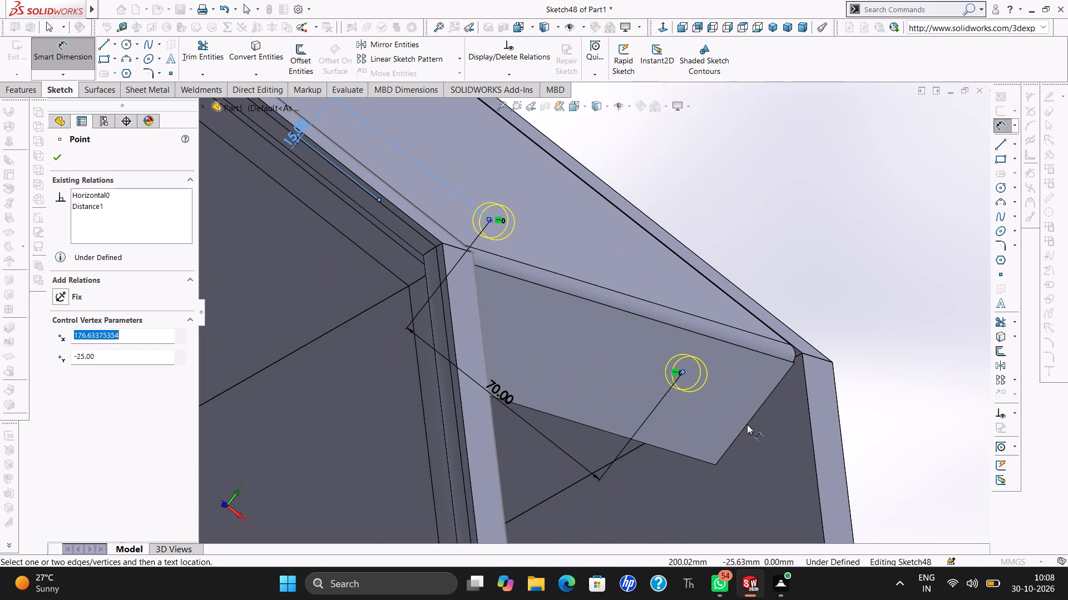
pyautogui.click(769, 395)
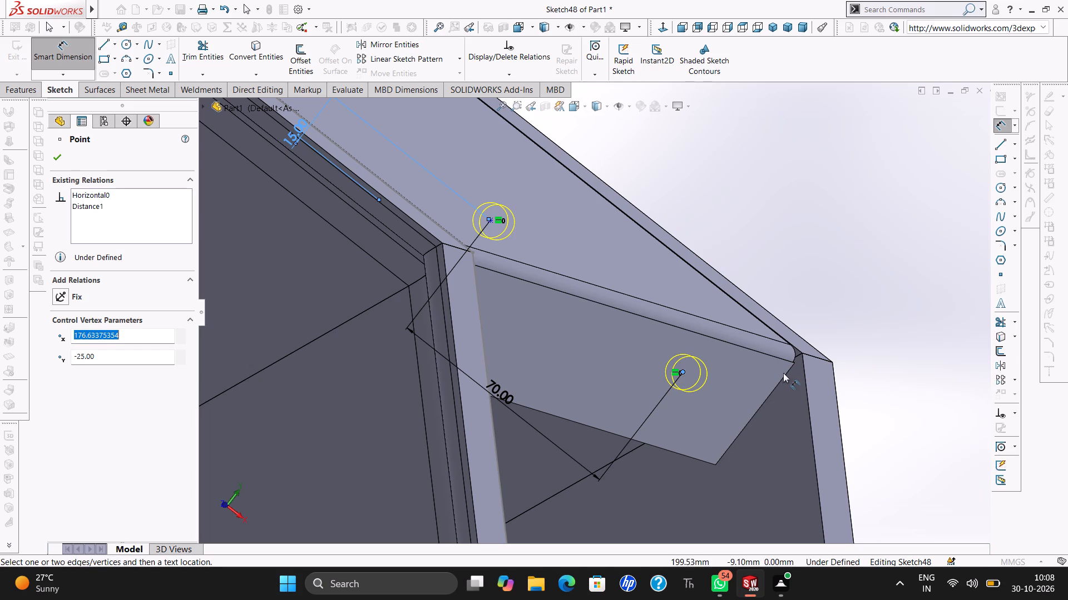
pyautogui.click(793, 364)
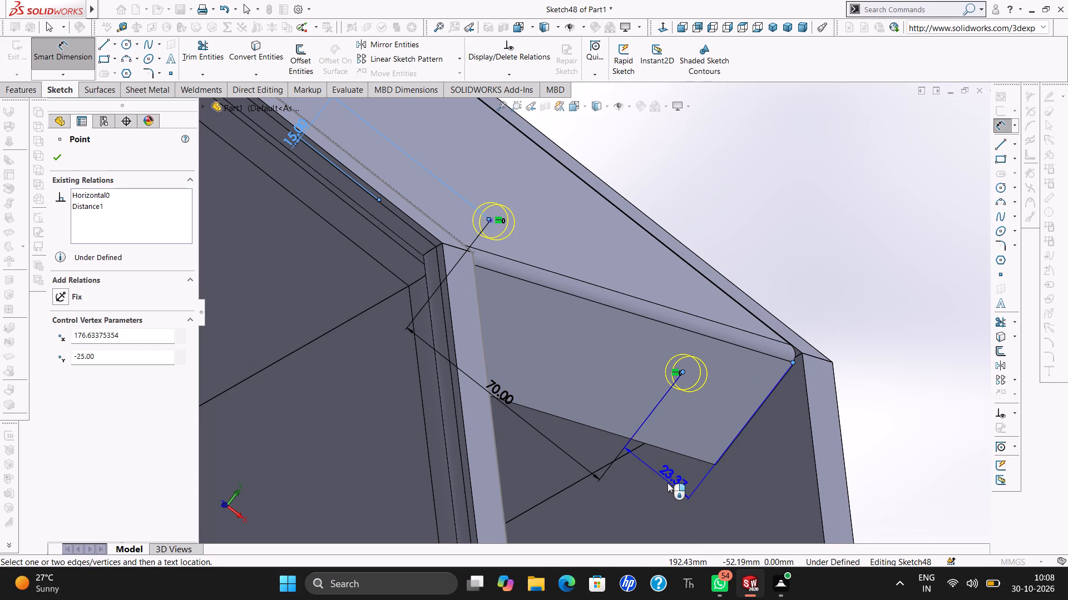
pyautogui.click(667, 483)
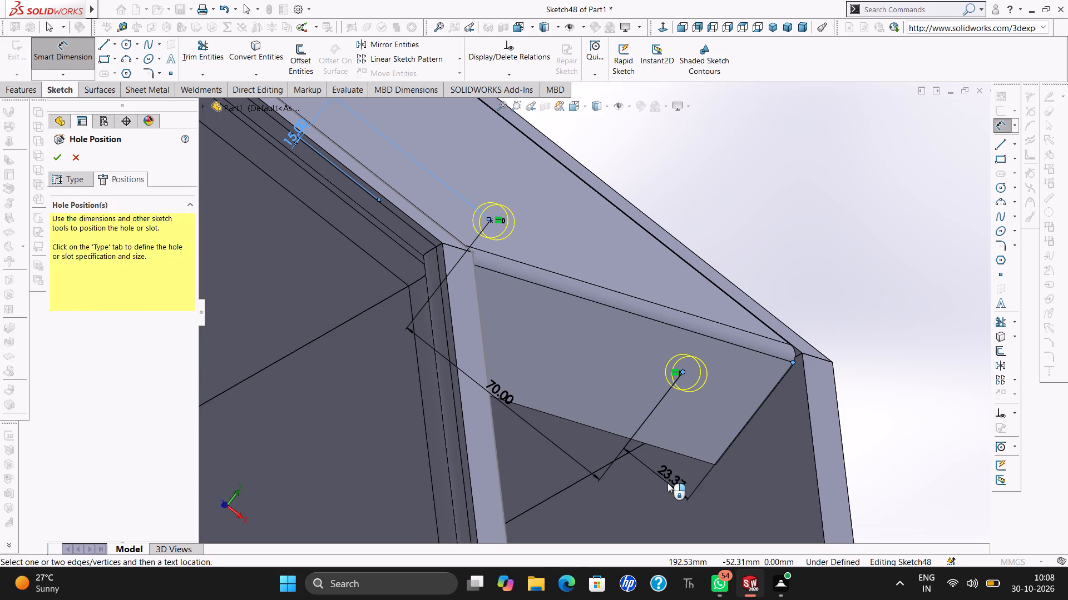
pyautogui.write('30')
pyautogui.press('Return')
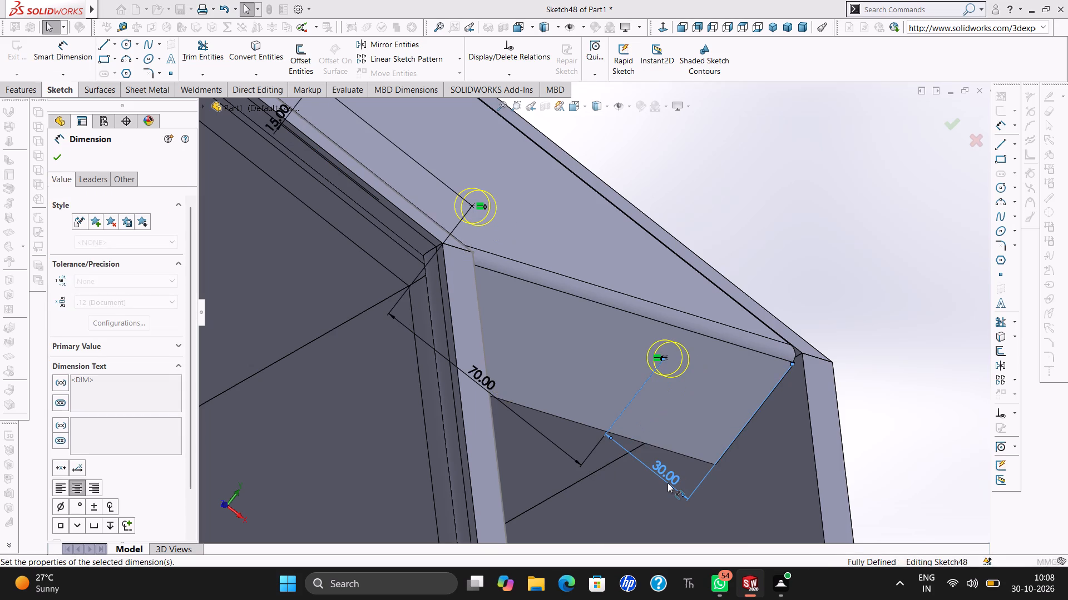
pyautogui.press('Escape')
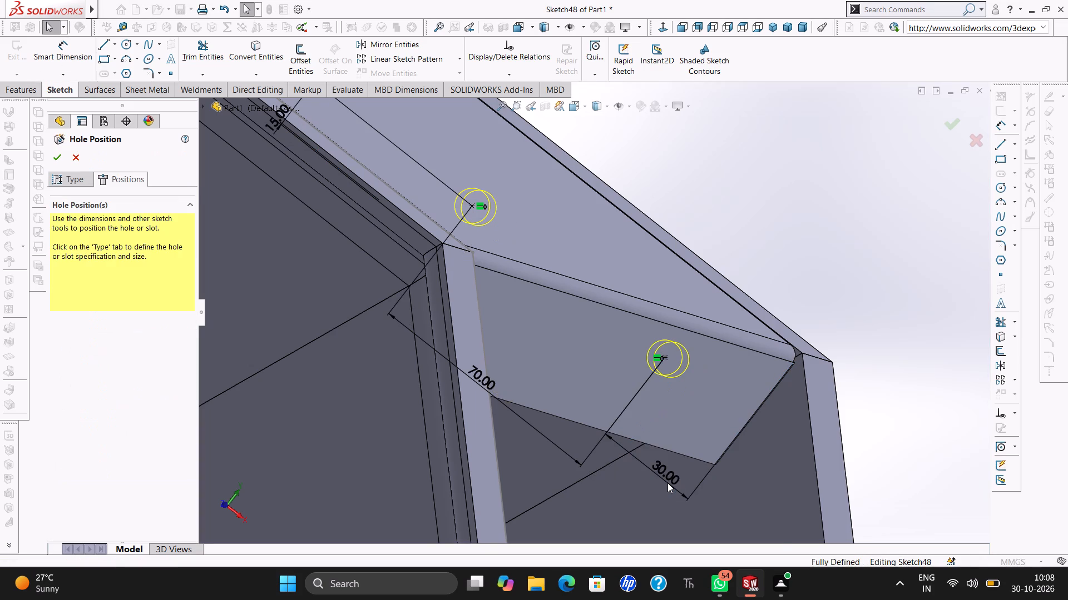
# Examine the dimensioned hole positions from several sides of the stair, including the outer face of the stringer.
pyautogui.press('Left')
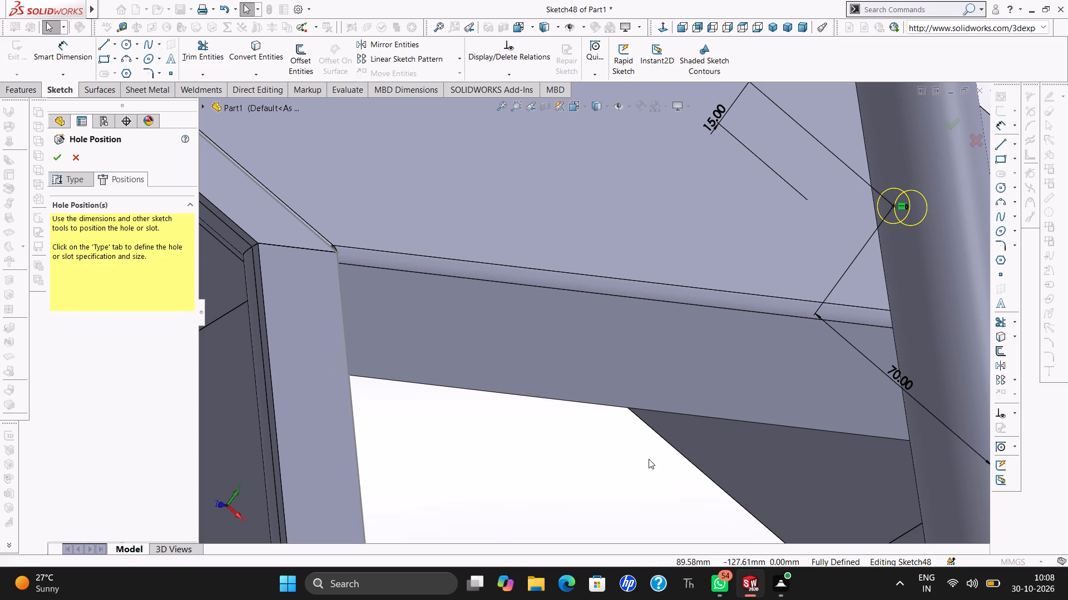
pyautogui.click(503, 104)
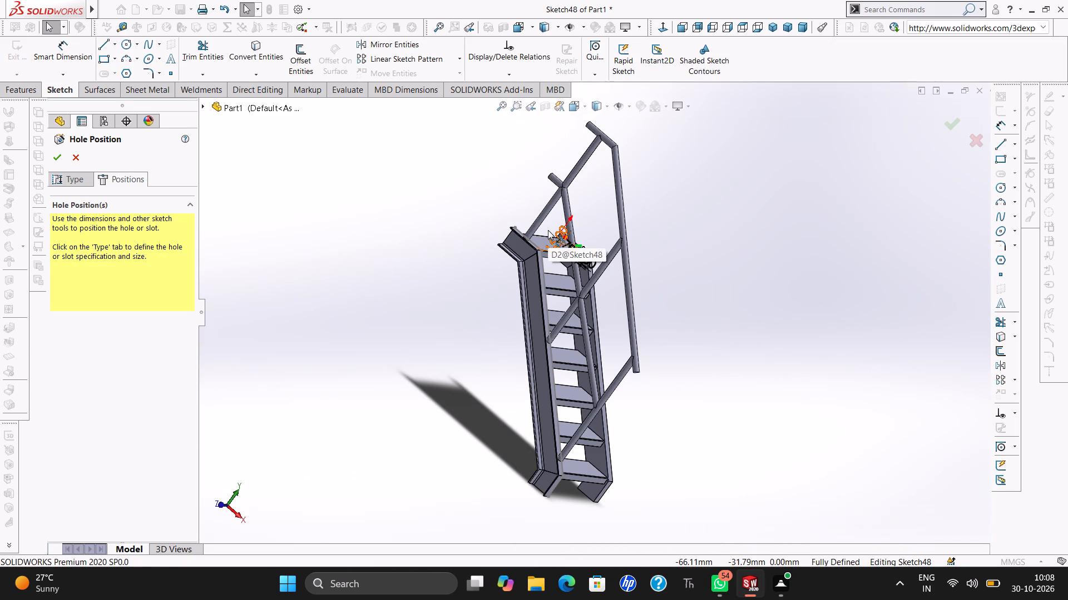
pyautogui.press('Left')
pyautogui.press('Left')
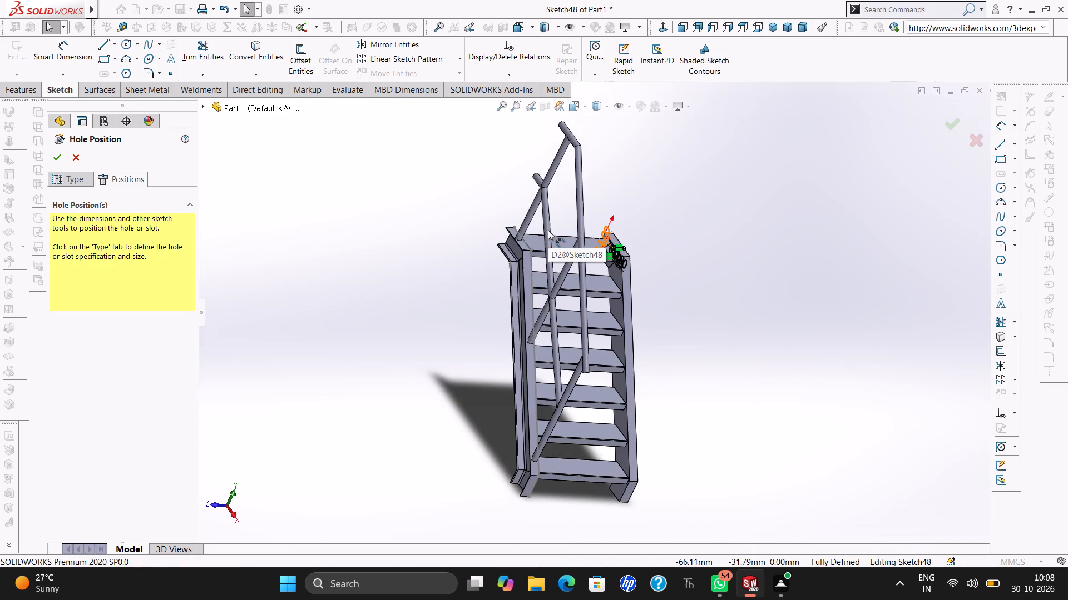
pyautogui.press('Right')
pyautogui.press('Right')
pyautogui.press('Right')
pyautogui.press('Right')
pyautogui.press('Right')
pyautogui.press('Right')
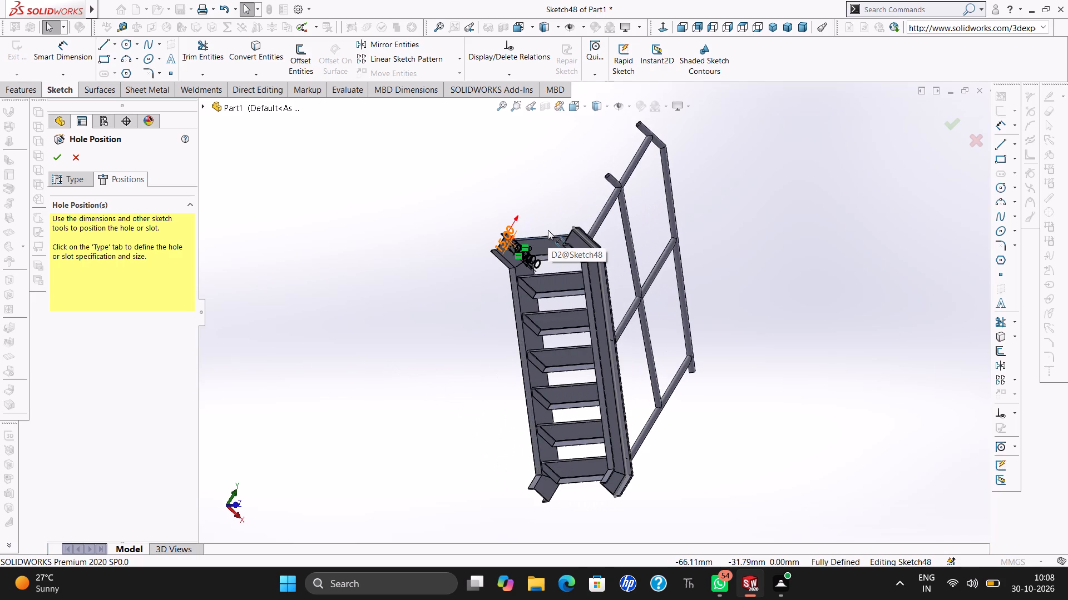
pyautogui.keyDown('ctrl'); pyautogui.scroll(2, 503, 287); pyautogui.keyUp('ctrl')
pyautogui.keyDown('ctrl'); pyautogui.scroll(-2, 503, 287); pyautogui.keyUp('ctrl')
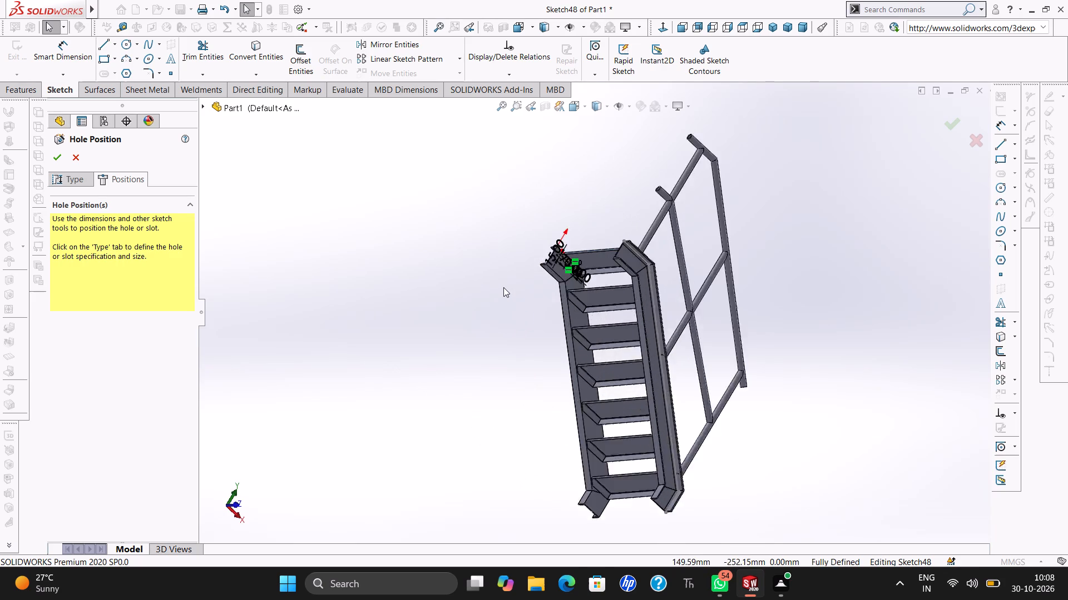
pyautogui.keyDown('ctrl'); pyautogui.scroll(-7, 503, 287); pyautogui.keyUp('ctrl')
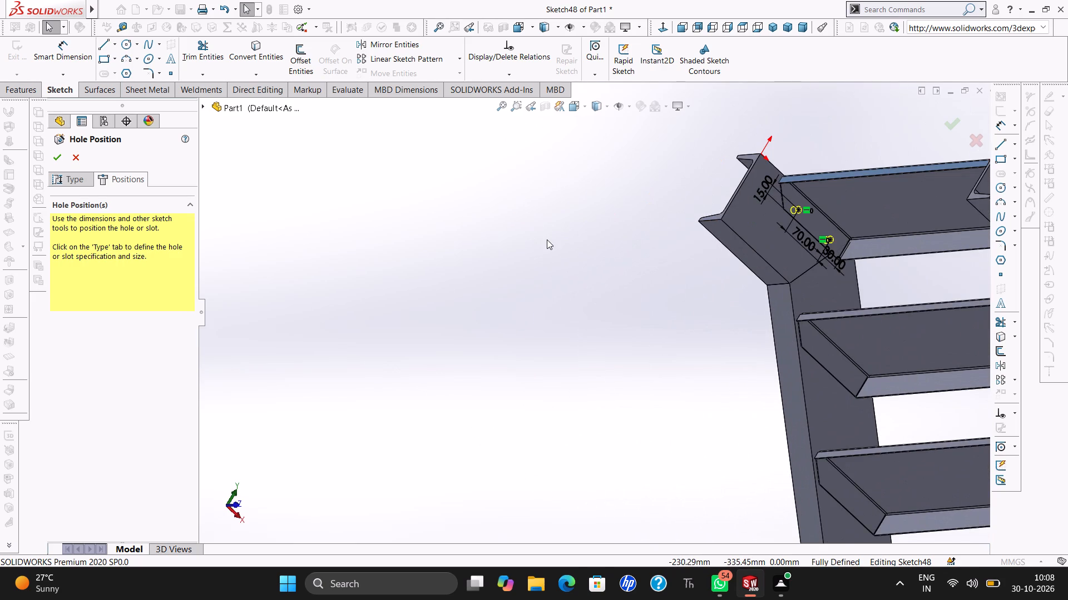
pyautogui.press('Left')
pyautogui.press('Left')
pyautogui.press('Right')
pyautogui.press('Right')
pyautogui.press('Right')
pyautogui.press('Right')
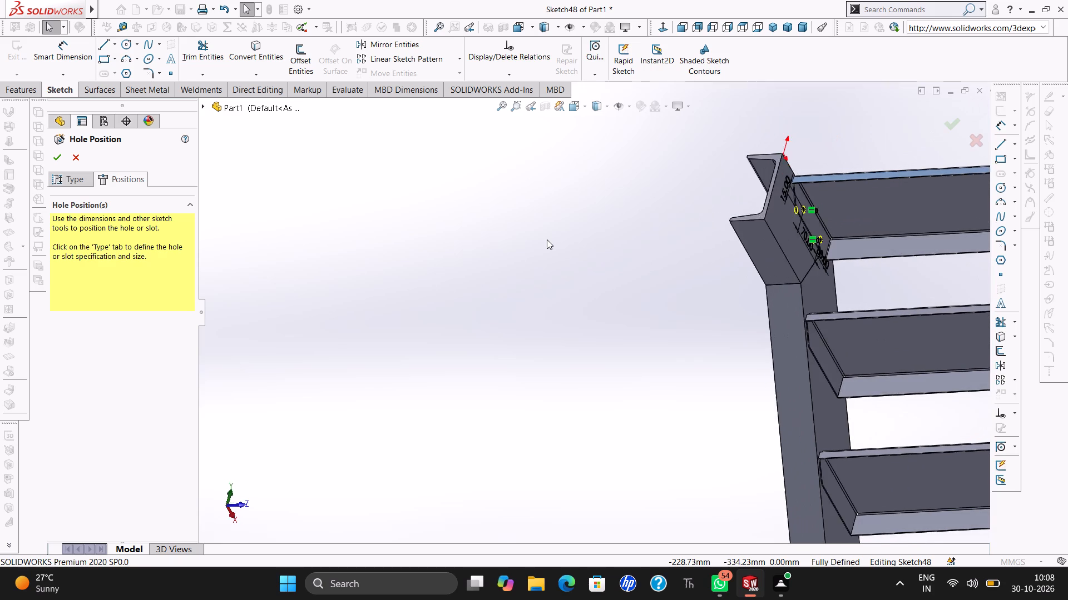
pyautogui.press('Right')
pyautogui.press('Right')
pyautogui.press('Right')
pyautogui.press('Right')
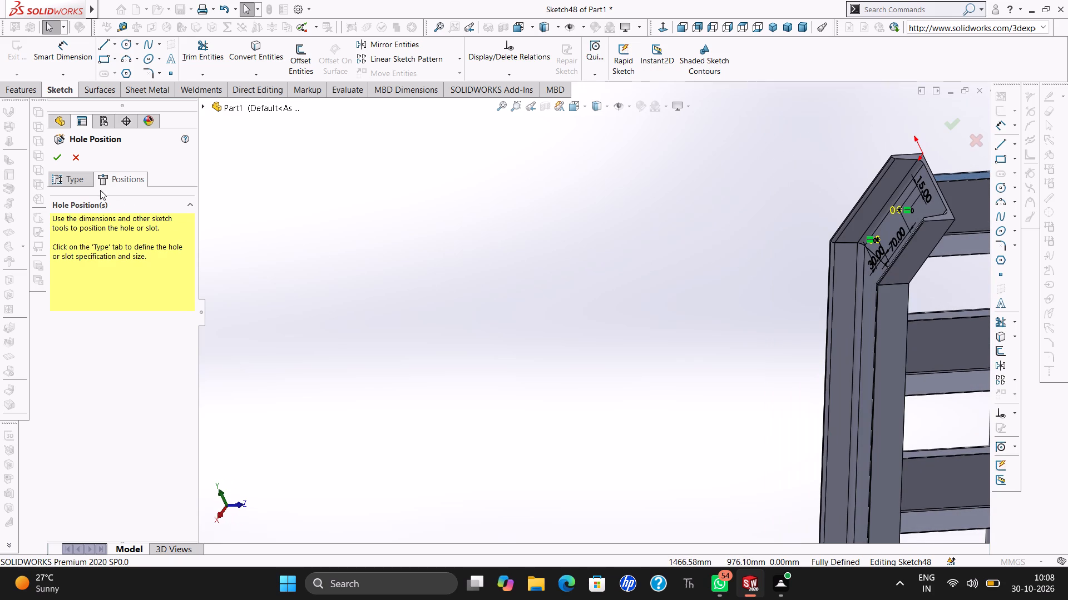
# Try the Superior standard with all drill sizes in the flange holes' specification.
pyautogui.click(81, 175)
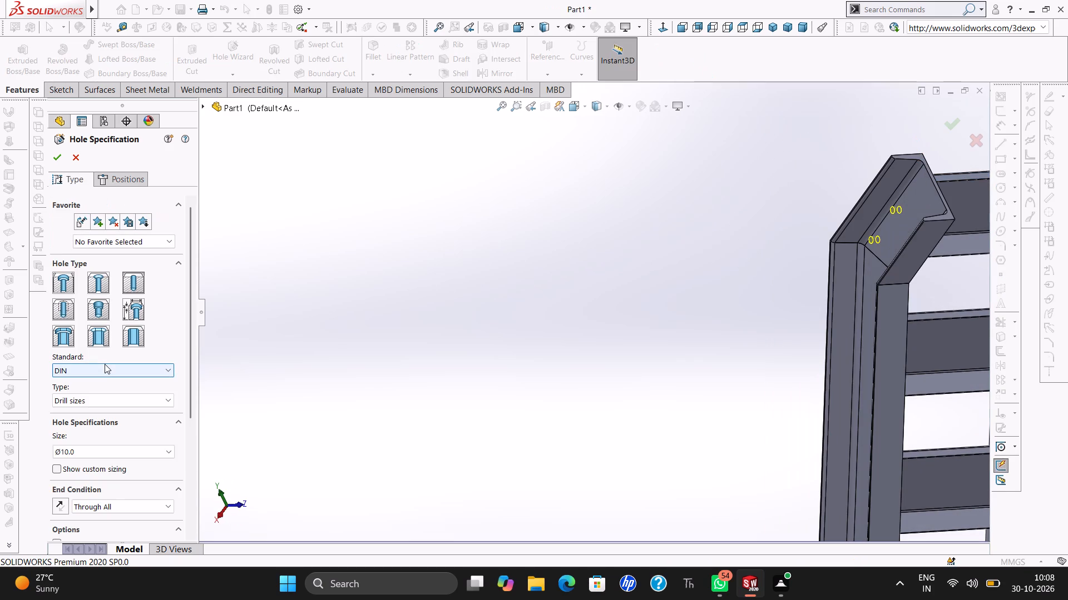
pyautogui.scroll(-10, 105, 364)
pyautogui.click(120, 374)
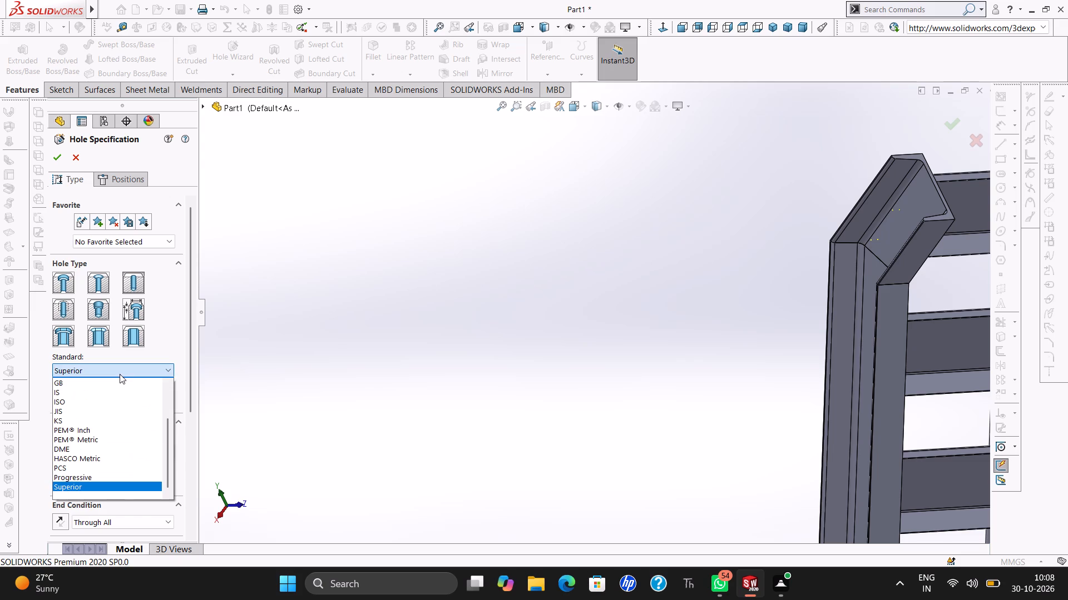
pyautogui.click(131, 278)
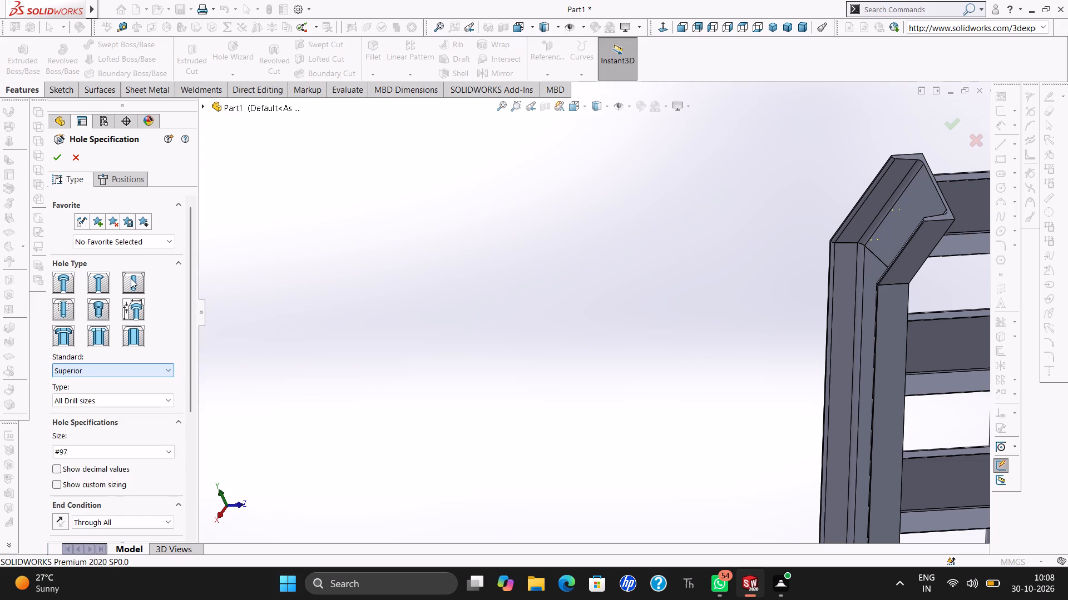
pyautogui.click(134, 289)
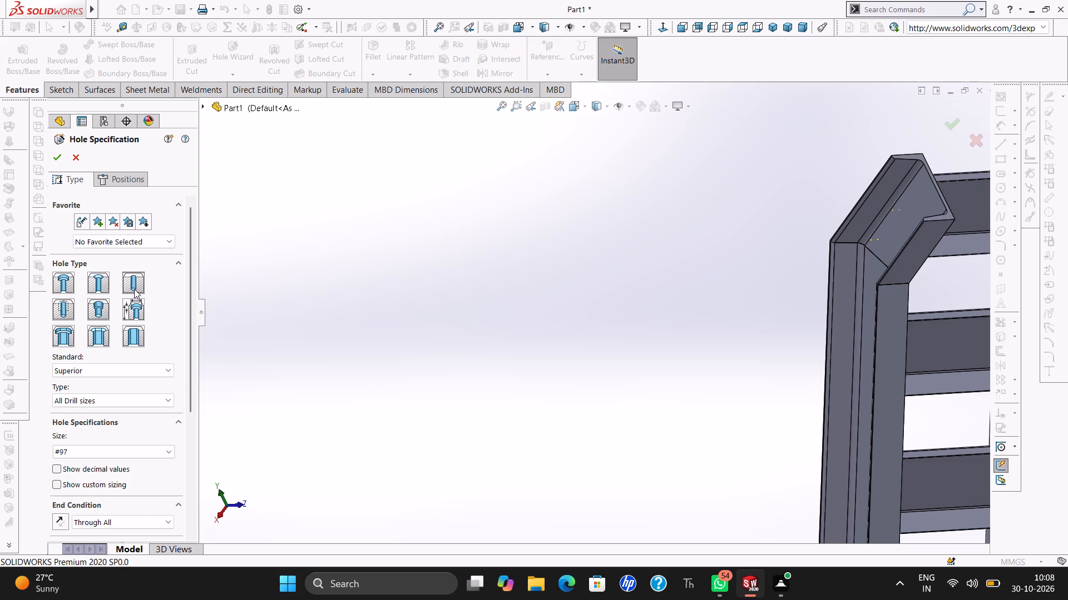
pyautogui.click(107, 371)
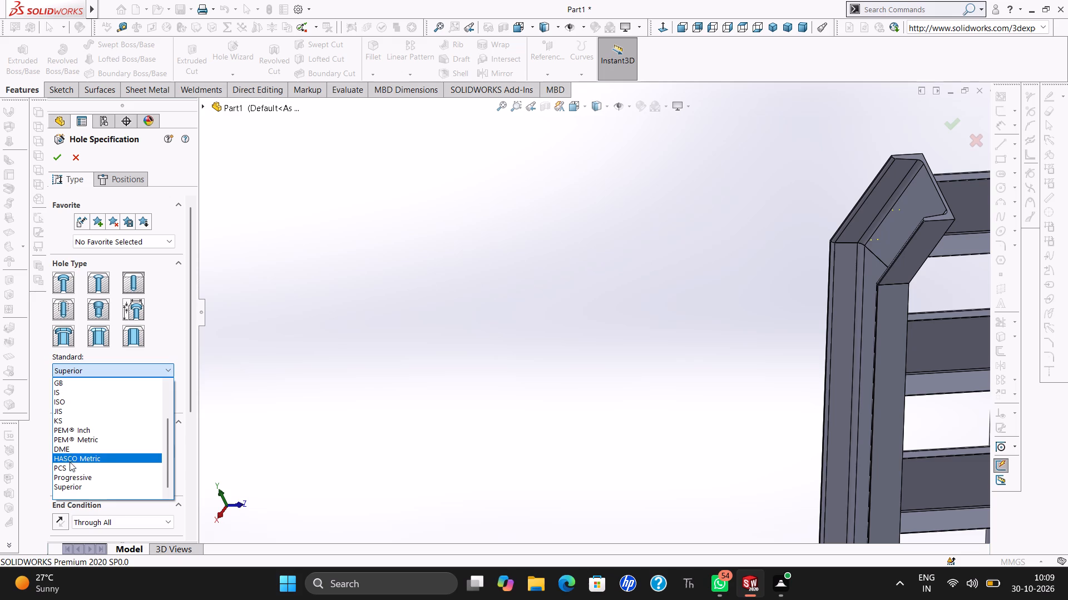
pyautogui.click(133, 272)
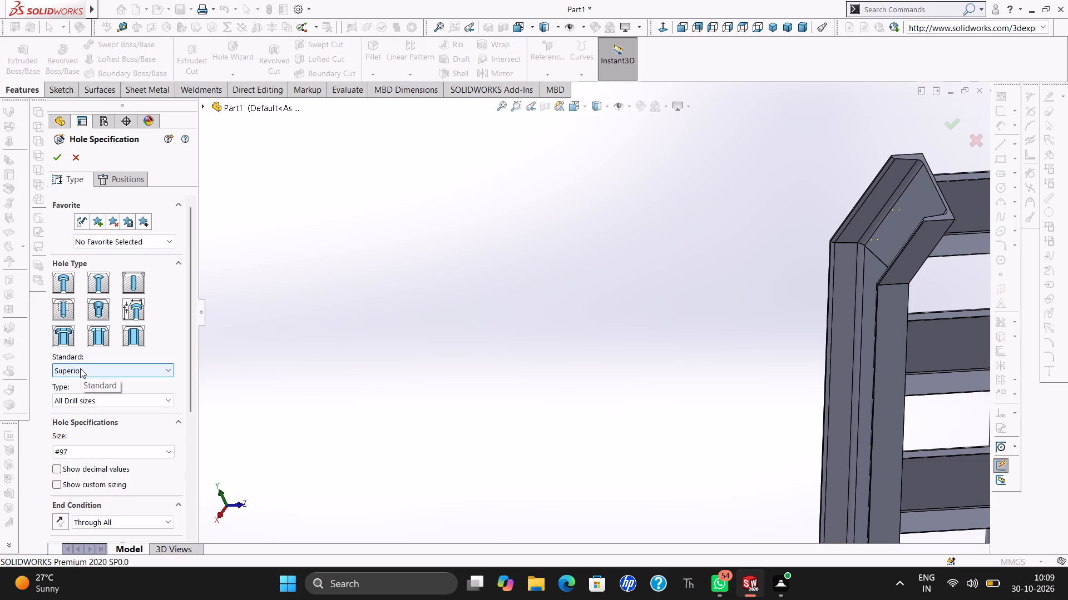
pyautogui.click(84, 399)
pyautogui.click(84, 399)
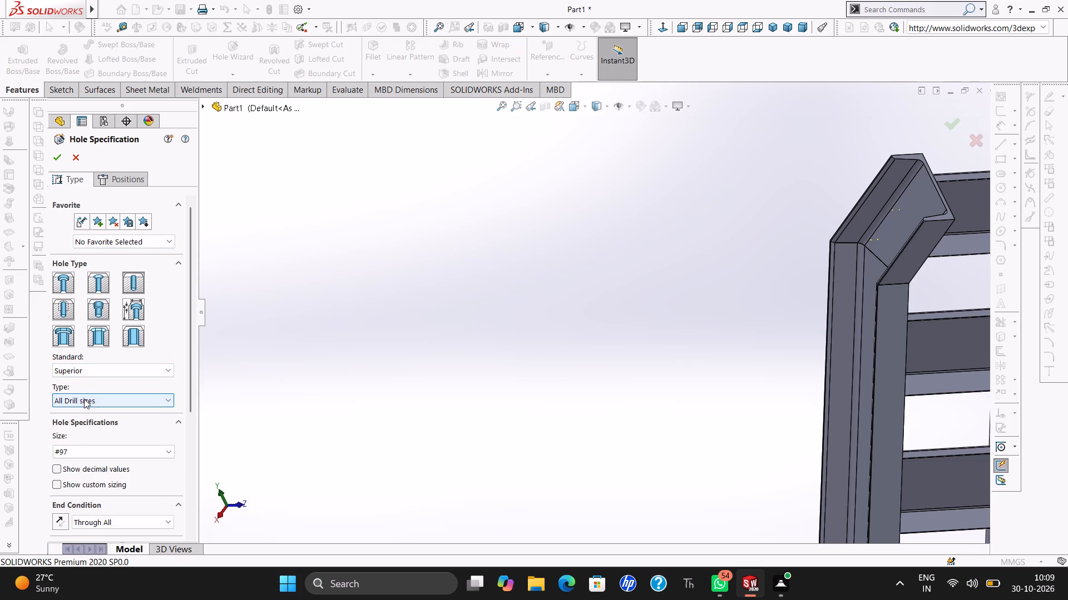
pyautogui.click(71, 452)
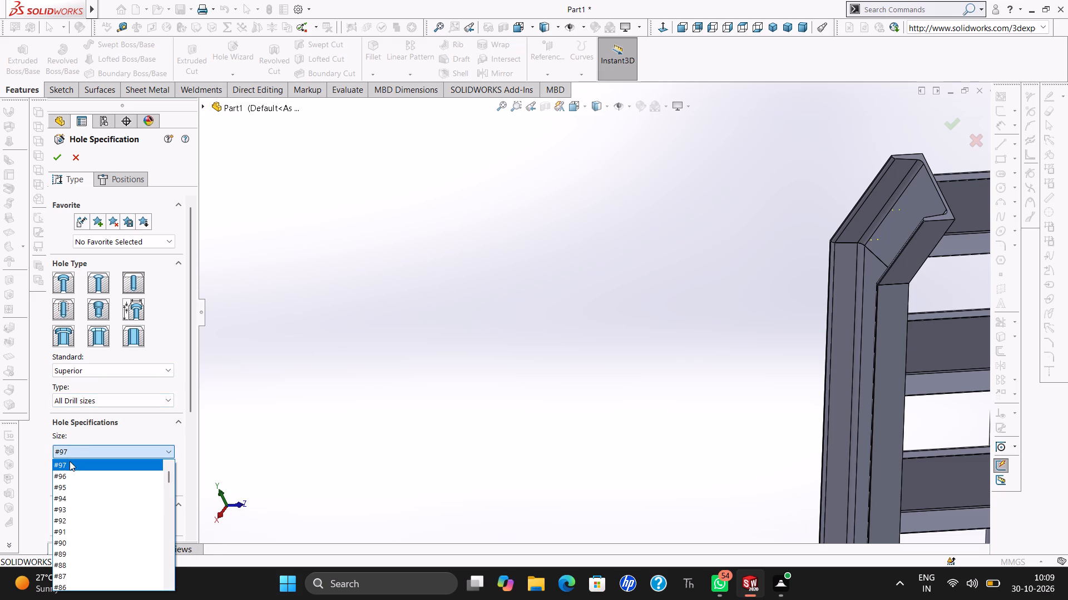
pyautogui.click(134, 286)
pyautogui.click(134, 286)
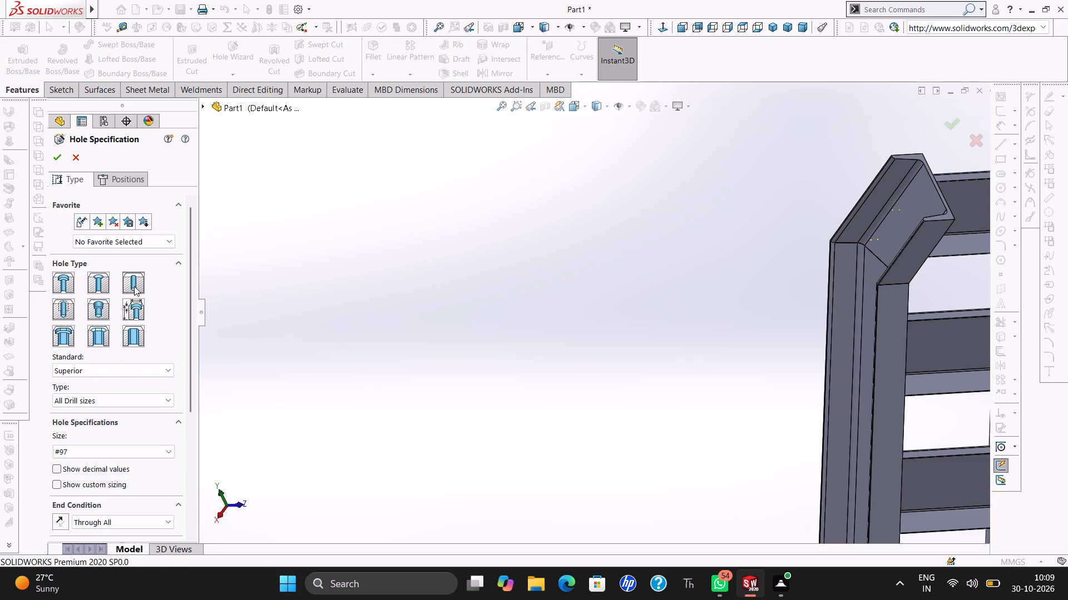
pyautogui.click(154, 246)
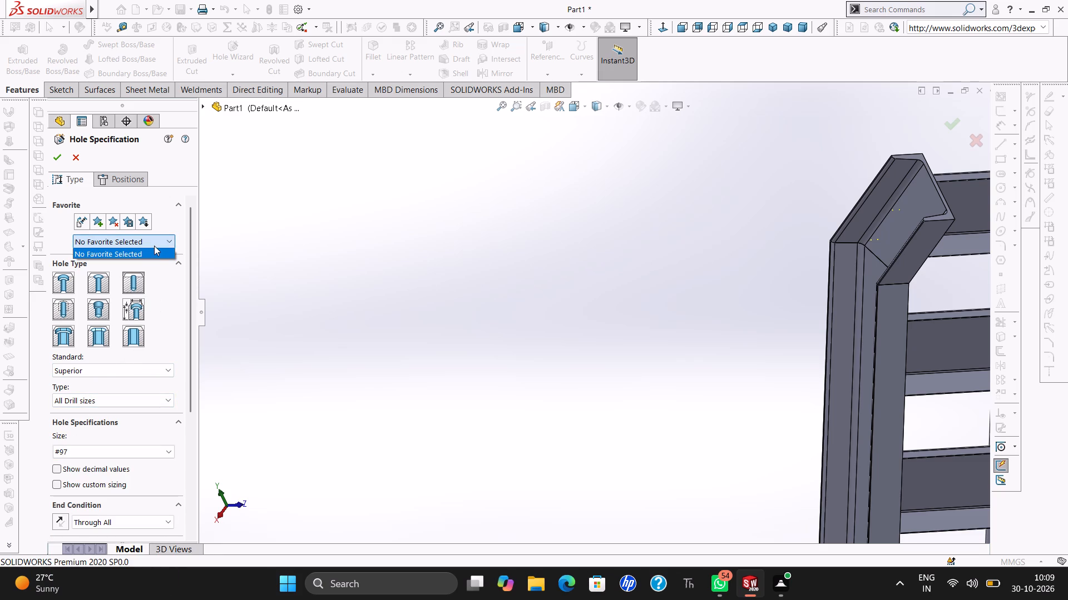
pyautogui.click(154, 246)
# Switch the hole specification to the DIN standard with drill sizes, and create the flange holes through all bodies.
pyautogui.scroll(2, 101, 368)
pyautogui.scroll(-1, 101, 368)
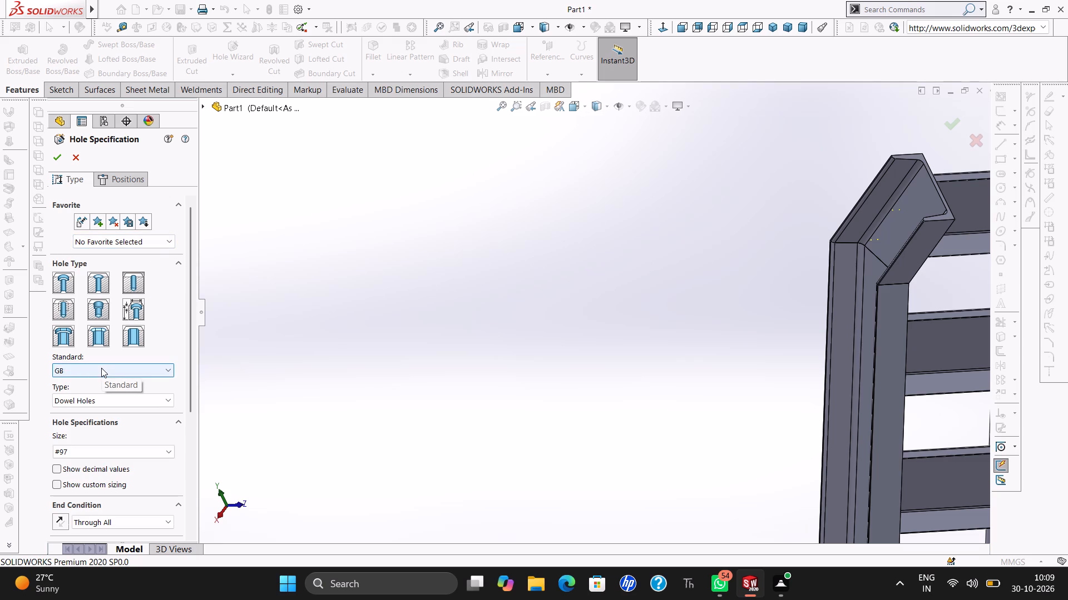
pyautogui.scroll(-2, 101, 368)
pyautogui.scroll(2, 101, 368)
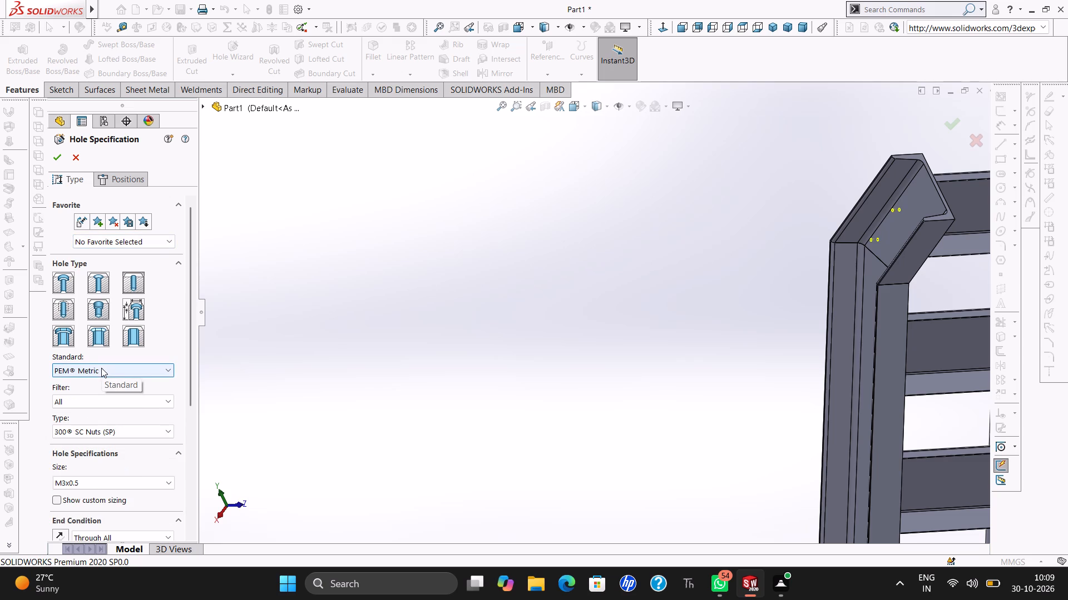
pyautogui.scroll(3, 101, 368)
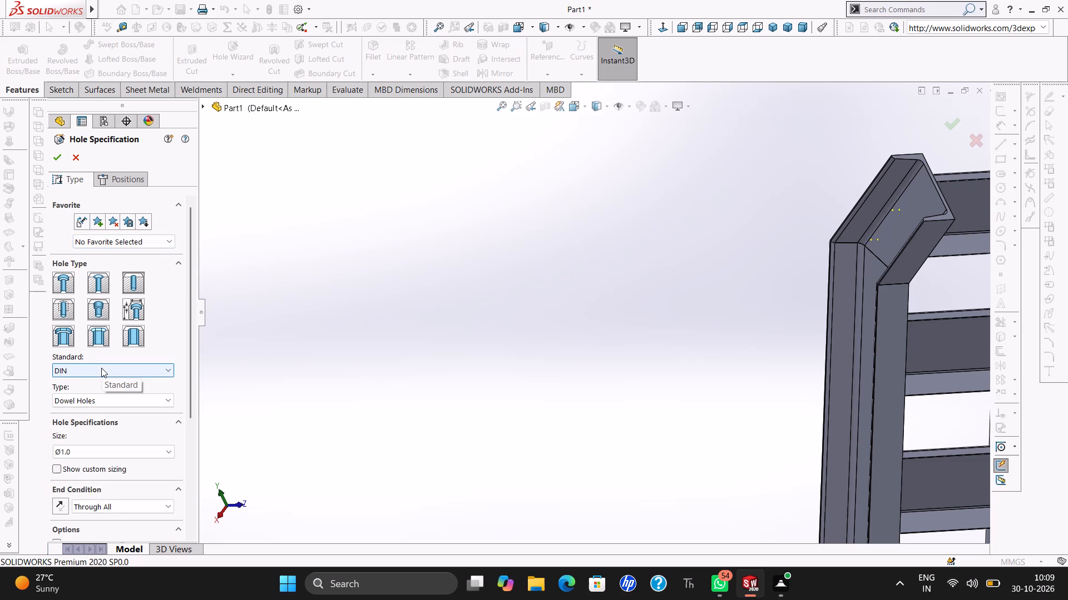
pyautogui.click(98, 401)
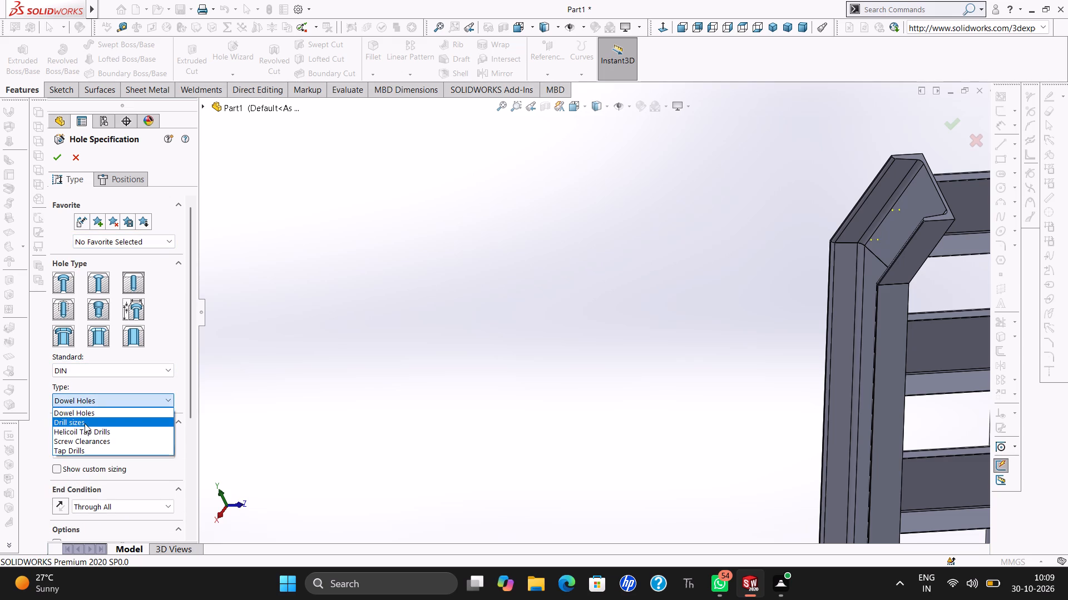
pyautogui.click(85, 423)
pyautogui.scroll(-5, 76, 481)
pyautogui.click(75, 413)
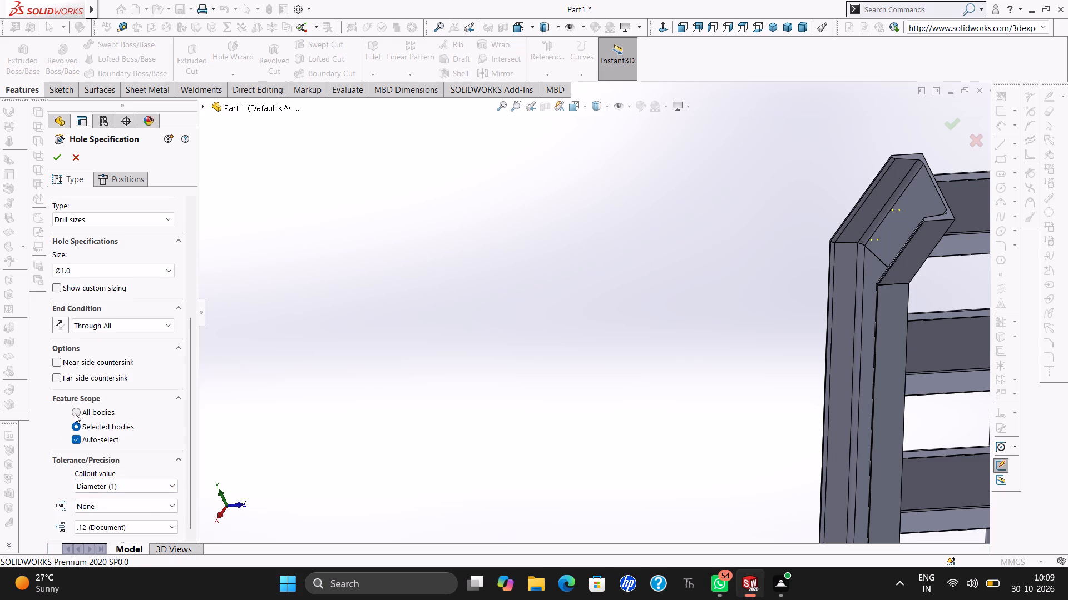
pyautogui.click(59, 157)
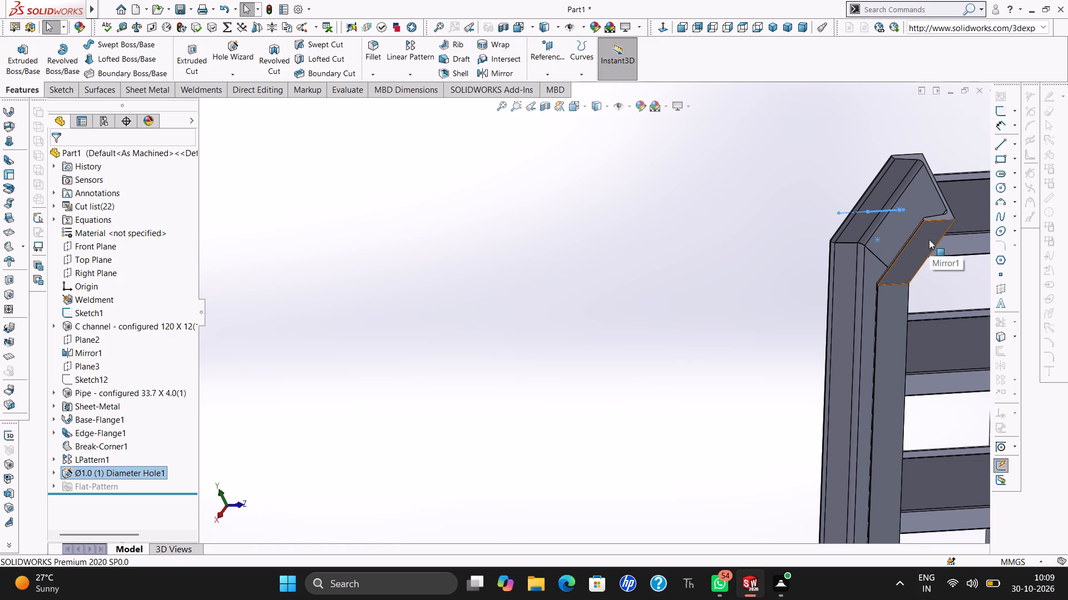
# Examine the new holes on the top tread's end flange from the inner side of the stringer.
pyautogui.press('Escape')
pyautogui.press('Left')
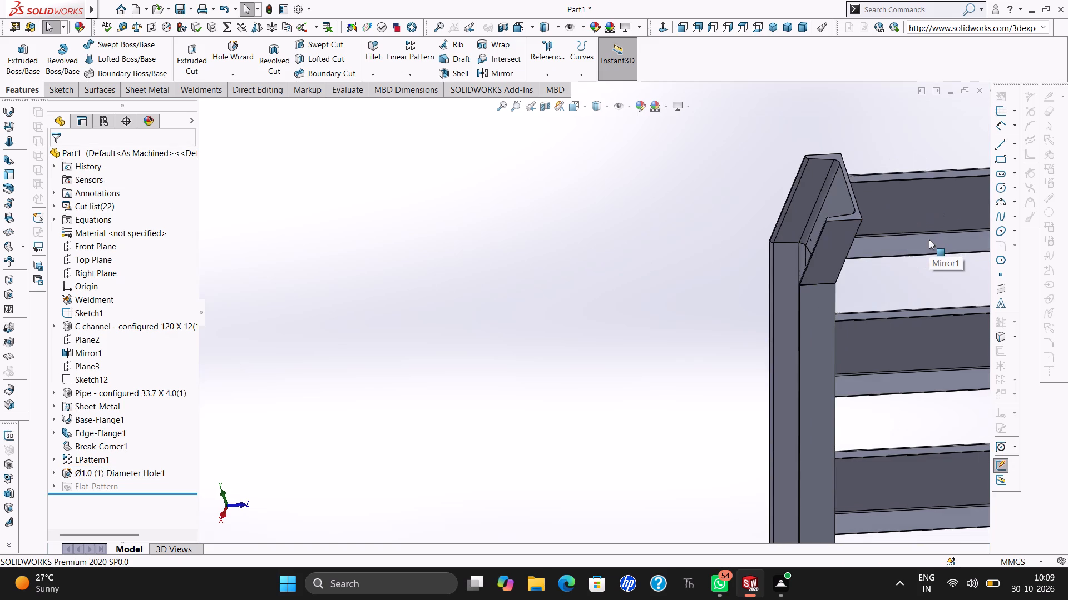
pyautogui.press('Left')
pyautogui.press('Left')
pyautogui.press('Left')
pyautogui.press('Left')
pyautogui.press('Left')
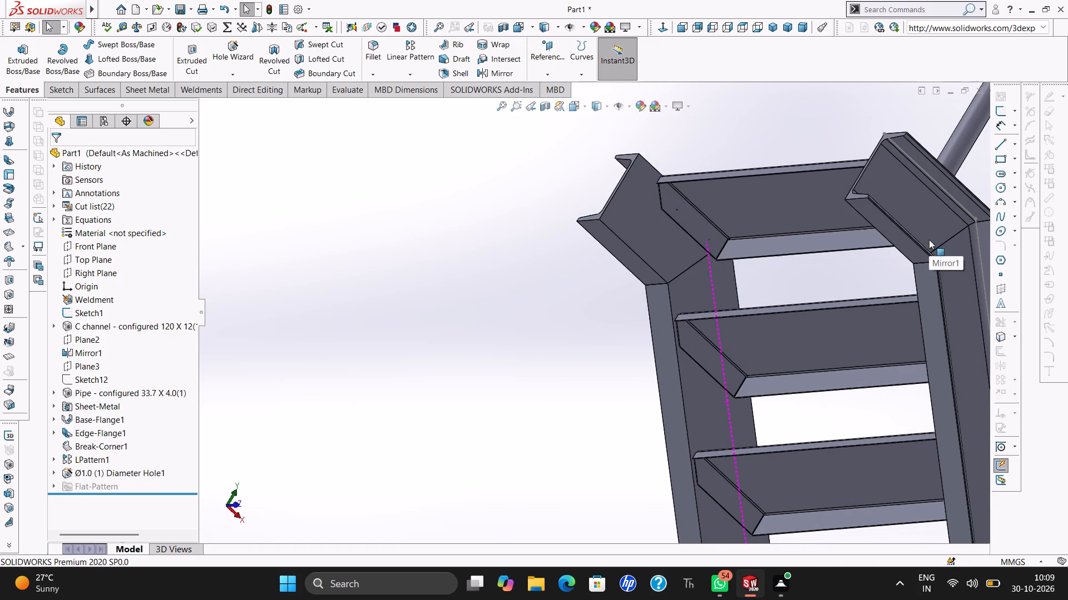
pyautogui.press('Escape')
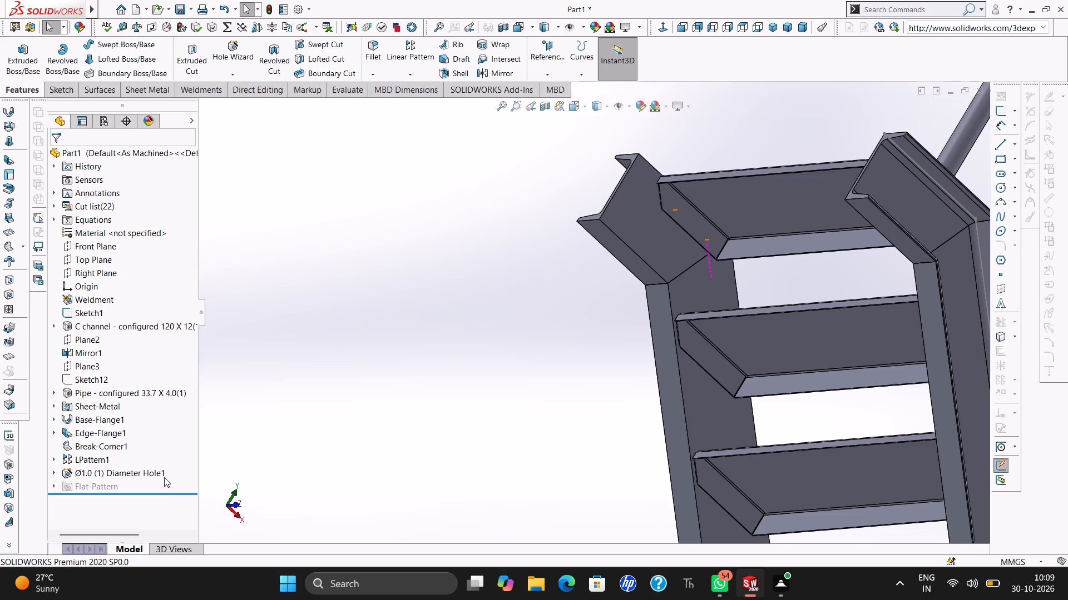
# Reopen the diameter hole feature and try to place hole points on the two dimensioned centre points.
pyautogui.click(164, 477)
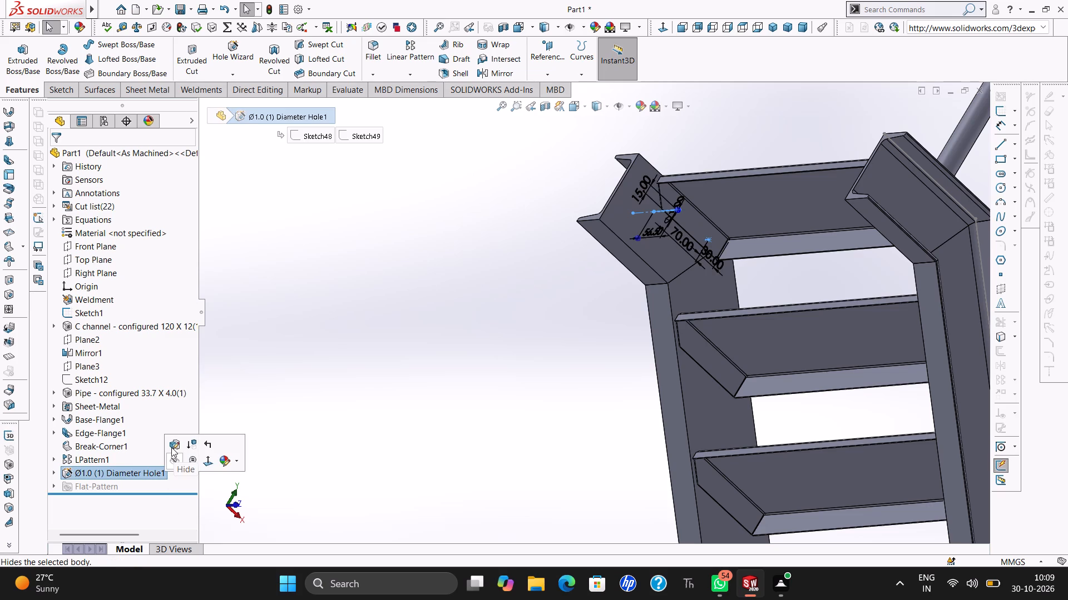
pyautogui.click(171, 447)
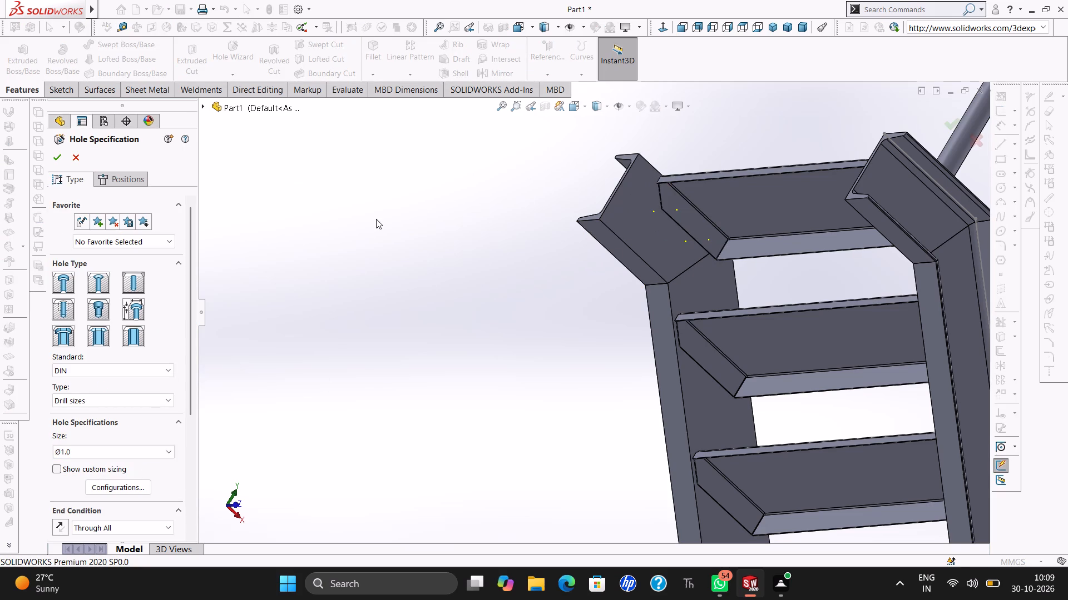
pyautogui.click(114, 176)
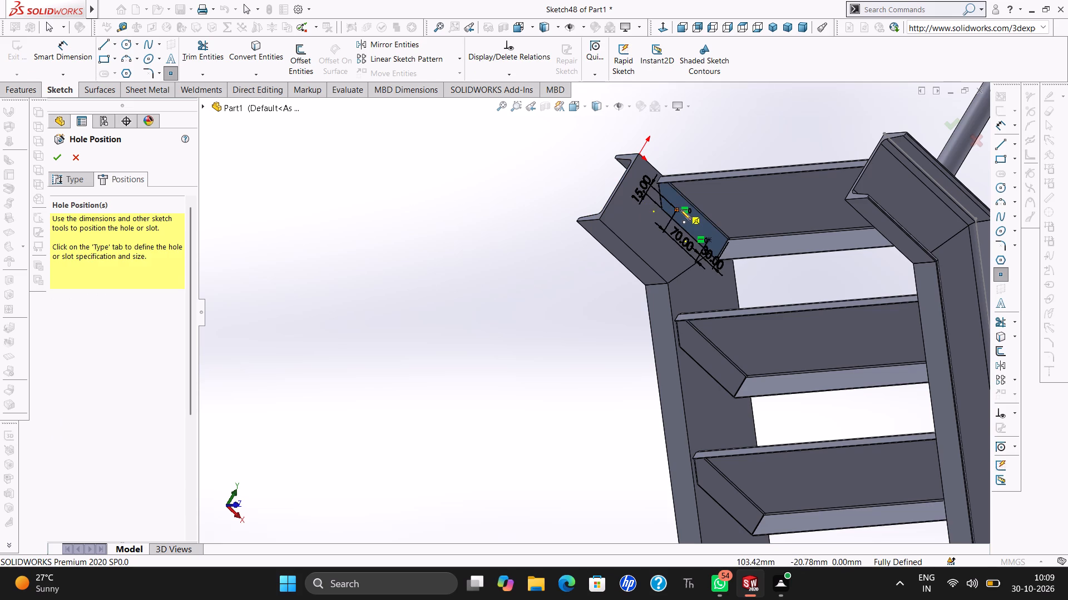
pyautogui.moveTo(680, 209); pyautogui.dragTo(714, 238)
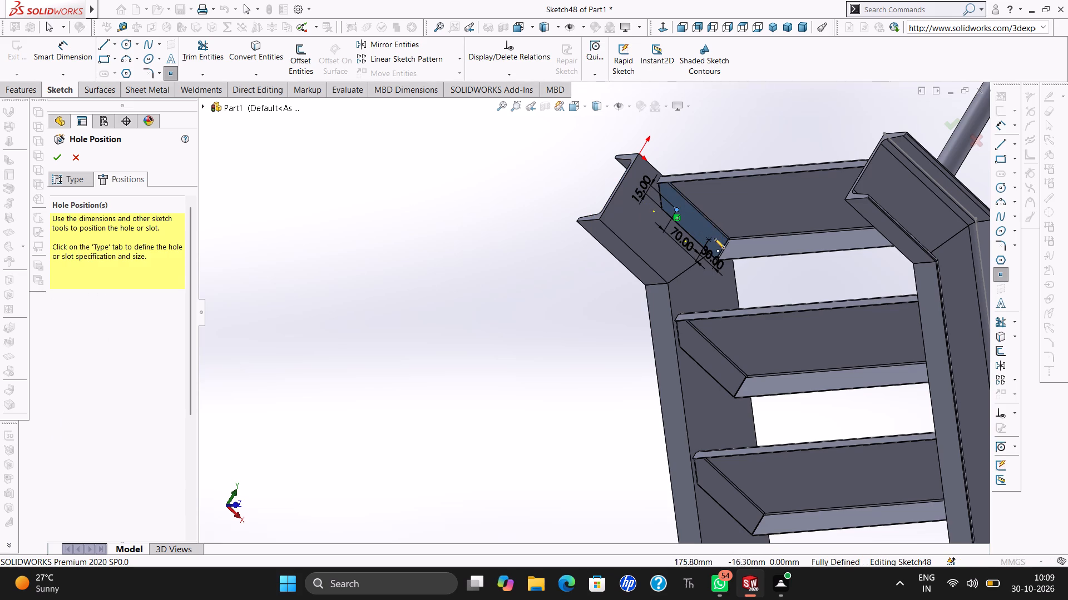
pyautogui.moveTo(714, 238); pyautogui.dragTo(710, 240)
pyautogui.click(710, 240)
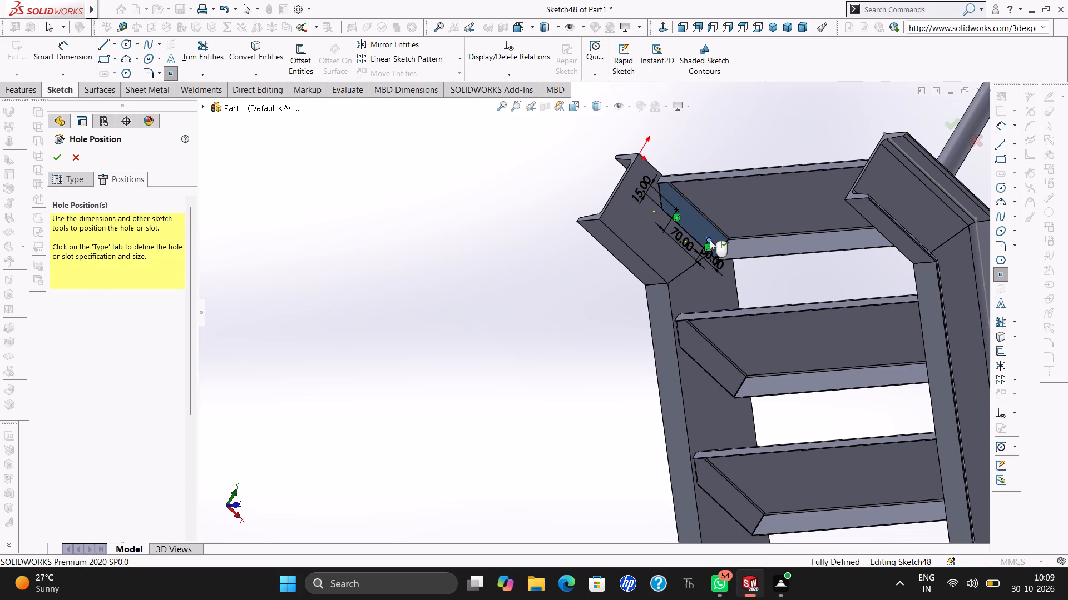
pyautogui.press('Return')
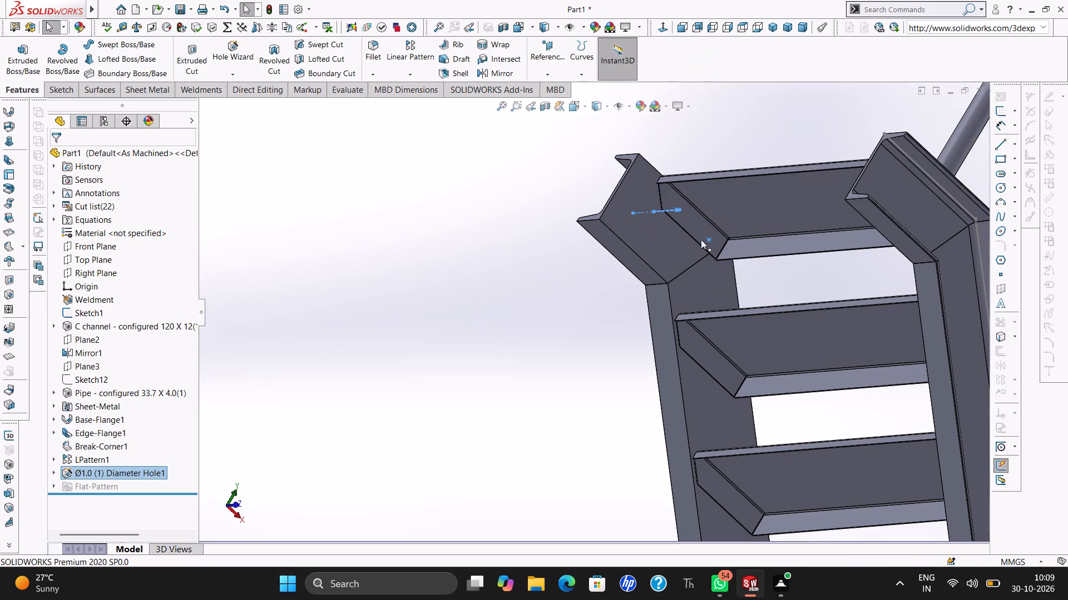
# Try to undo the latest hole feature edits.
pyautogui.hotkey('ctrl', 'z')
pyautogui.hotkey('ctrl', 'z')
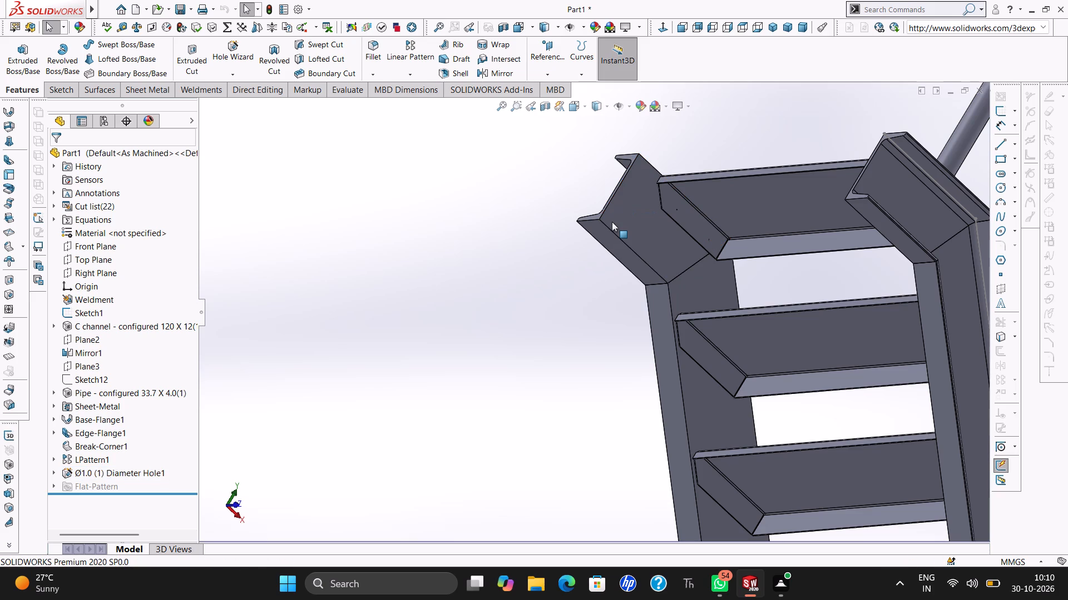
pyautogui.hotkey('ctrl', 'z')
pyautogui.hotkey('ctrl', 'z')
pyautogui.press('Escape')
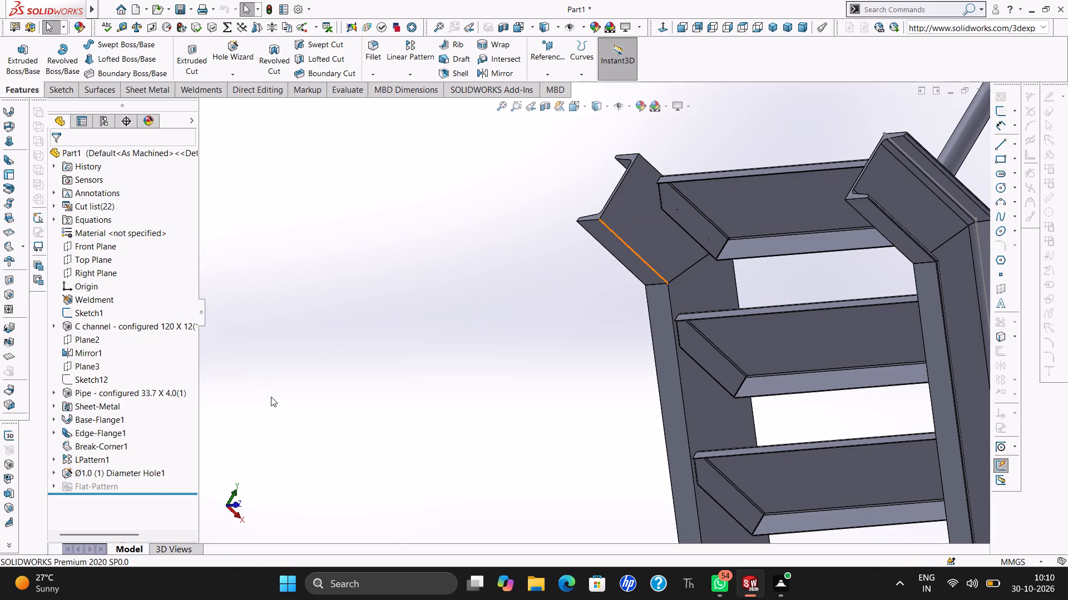
# Delete the Ø1.0 diameter hole feature together with its two dependent sketches.
pyautogui.rightClick(128, 473)
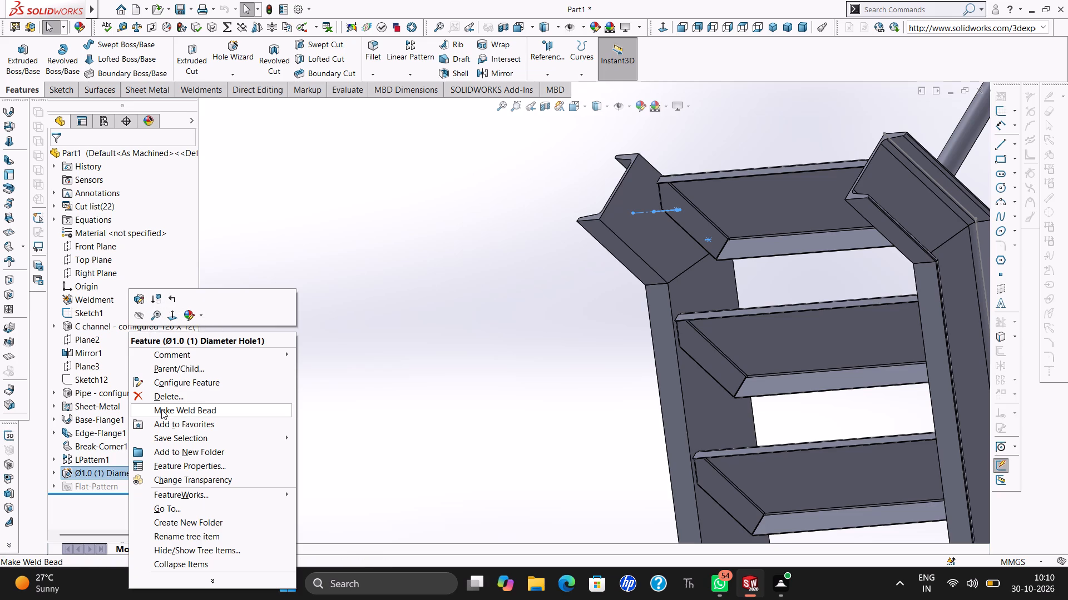
pyautogui.click(169, 399)
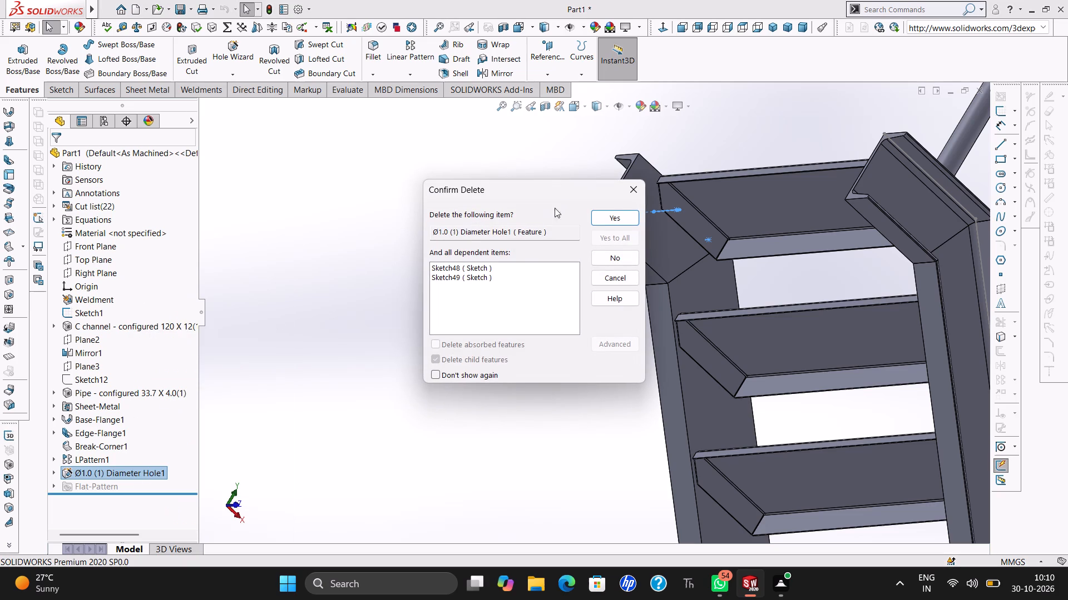
pyautogui.click(609, 215)
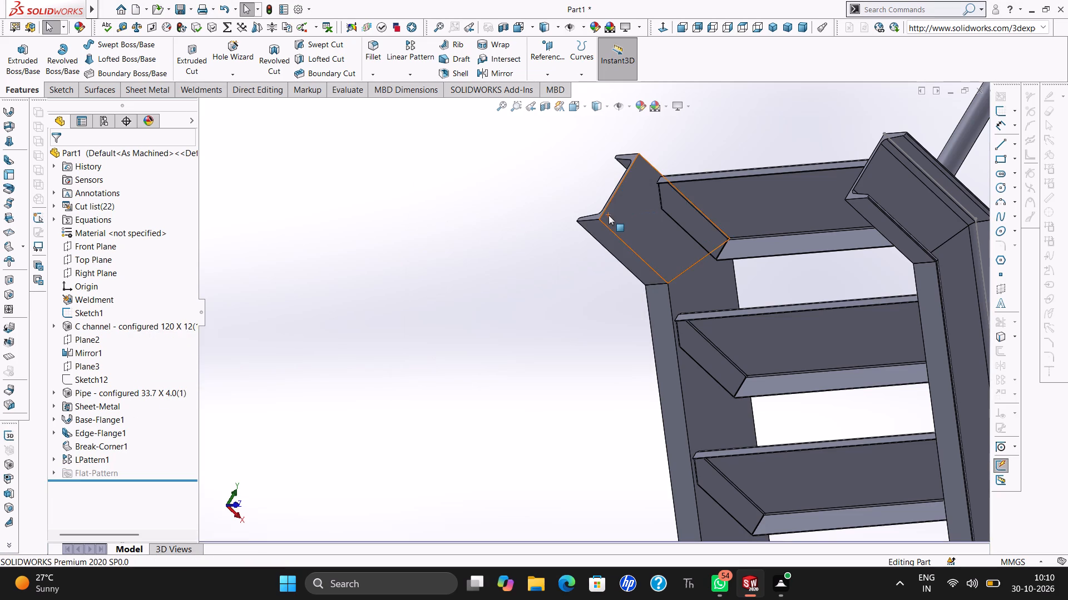
# Set up a plain Hole Wizard hole using the Ø10.0 drill size, with its feature scope set to all bodies.
pyautogui.click(231, 62)
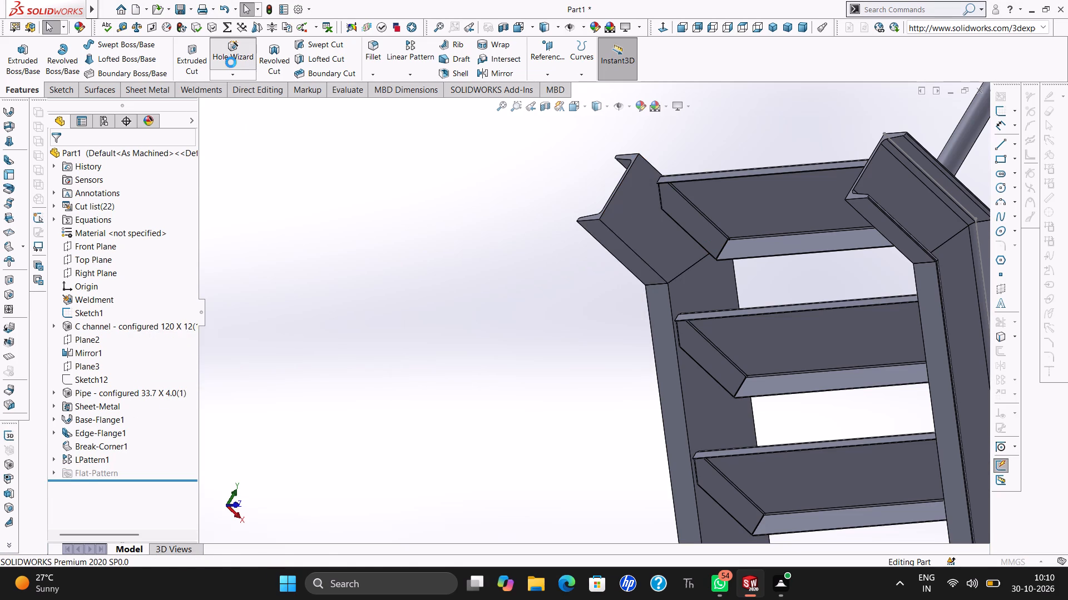
pyautogui.click(129, 281)
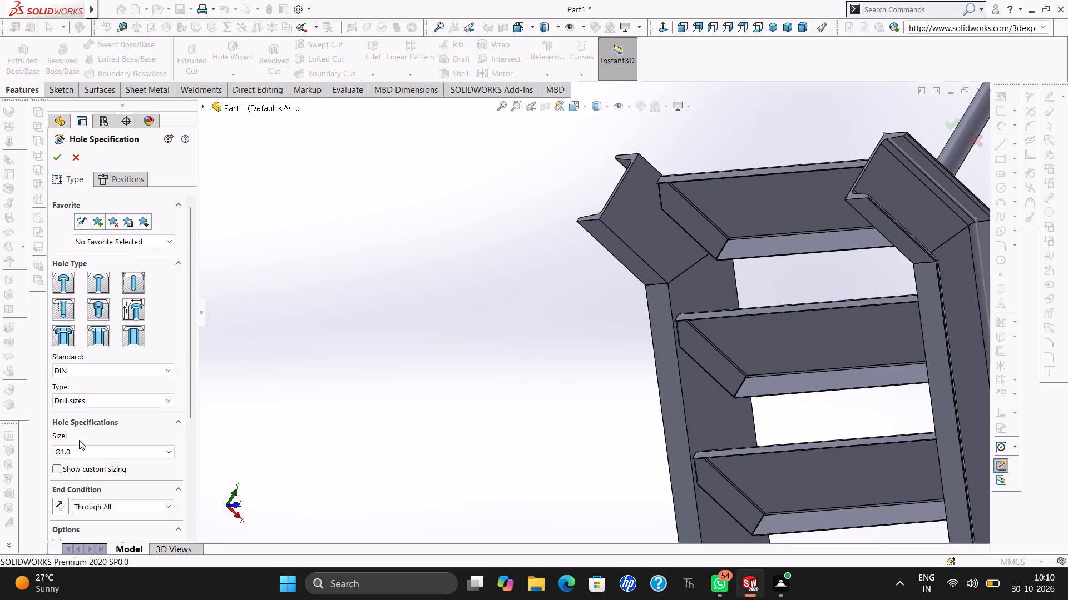
pyautogui.click(74, 454)
pyautogui.scroll(-3, 71, 516)
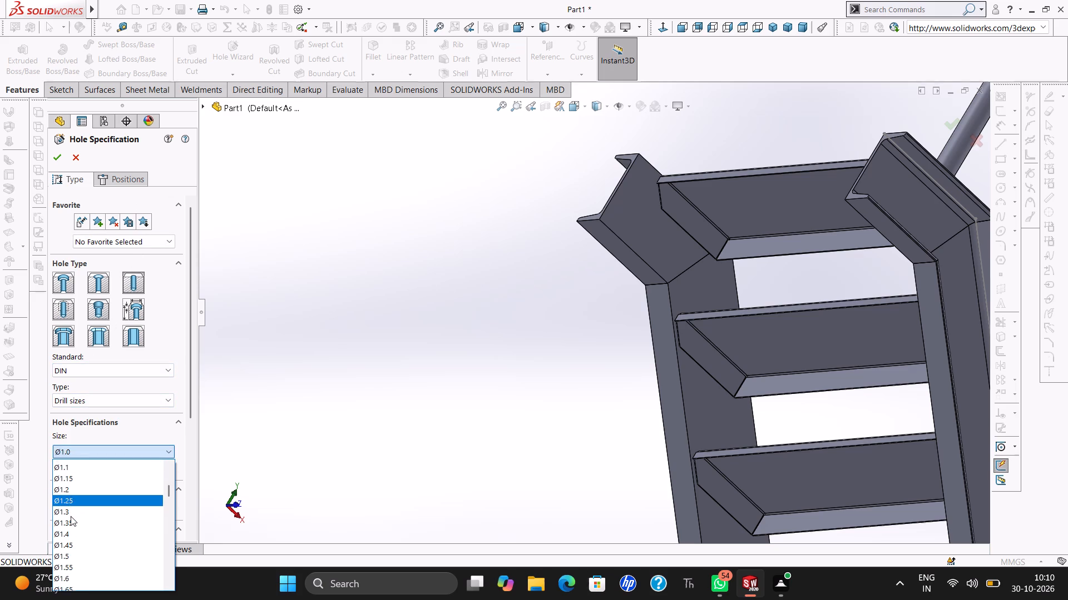
pyautogui.scroll(-5, 71, 516)
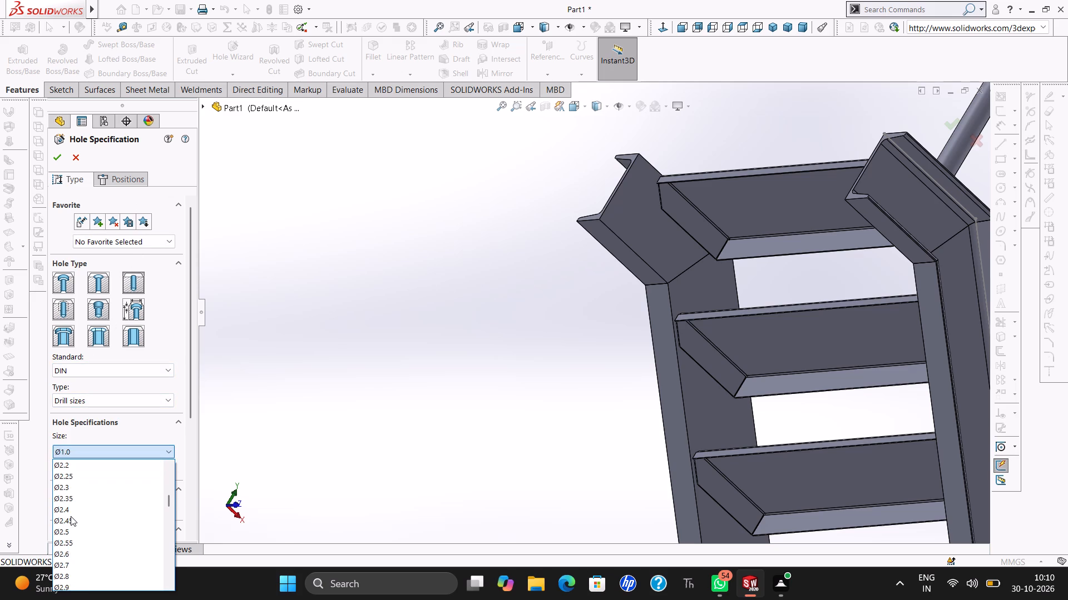
pyautogui.scroll(-17, 71, 516)
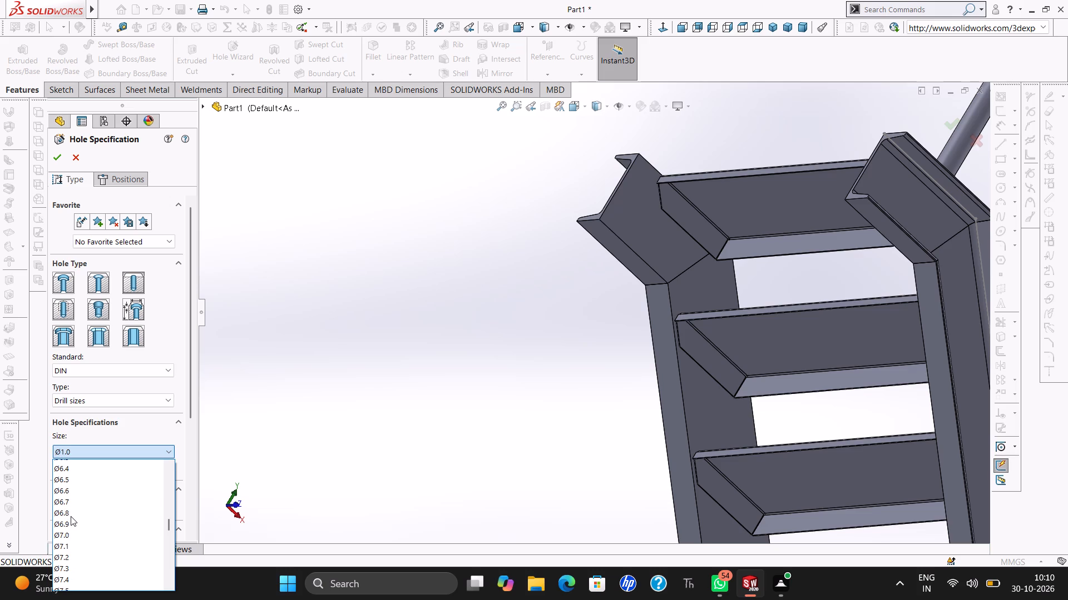
pyautogui.scroll(-9, 71, 516)
pyautogui.click(63, 530)
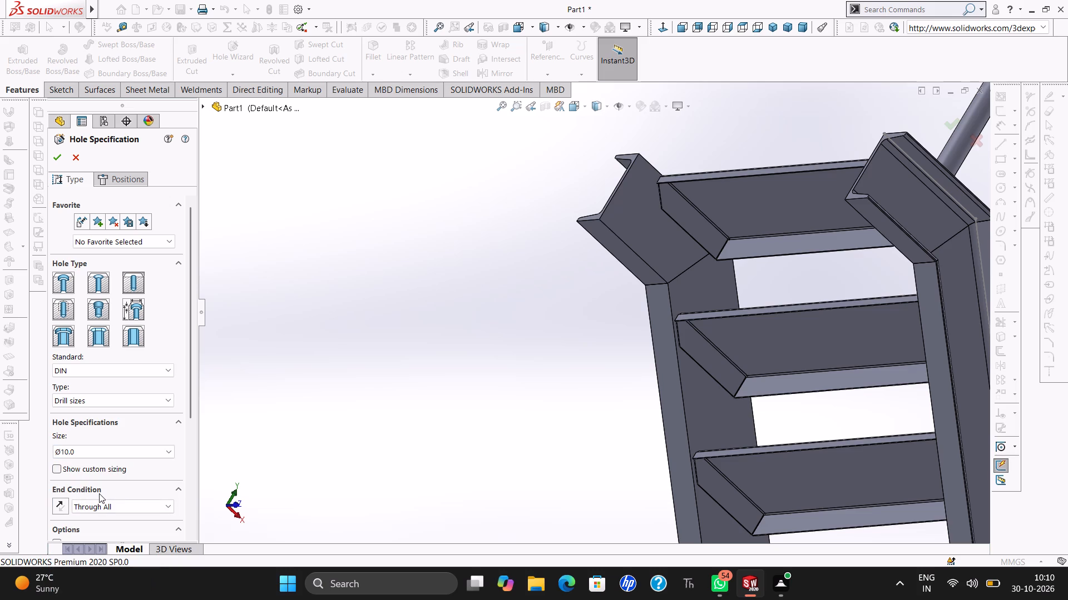
pyautogui.scroll(-8, 99, 493)
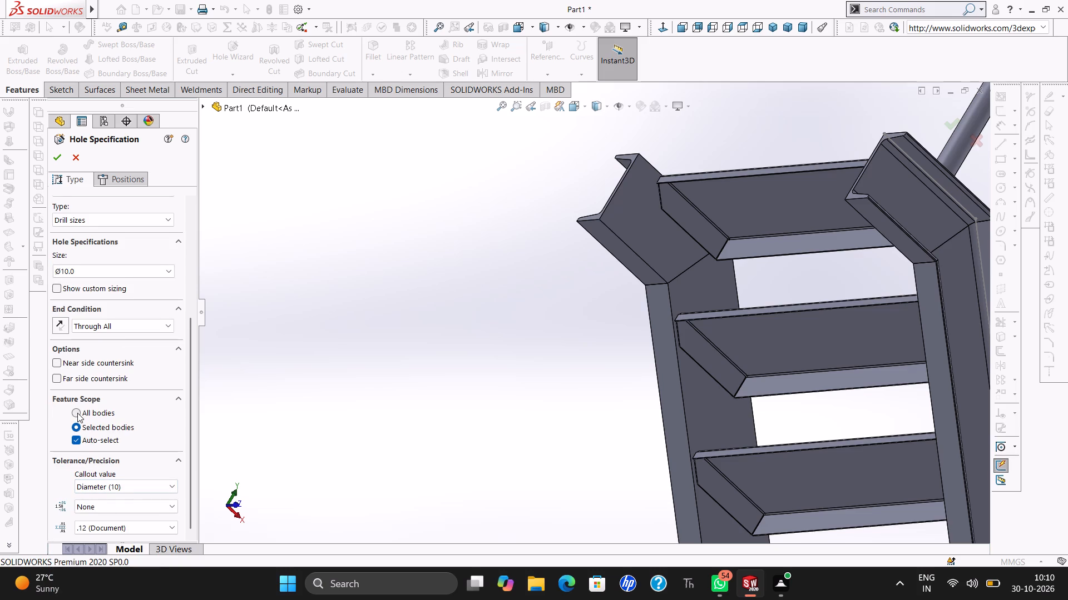
pyautogui.click(77, 413)
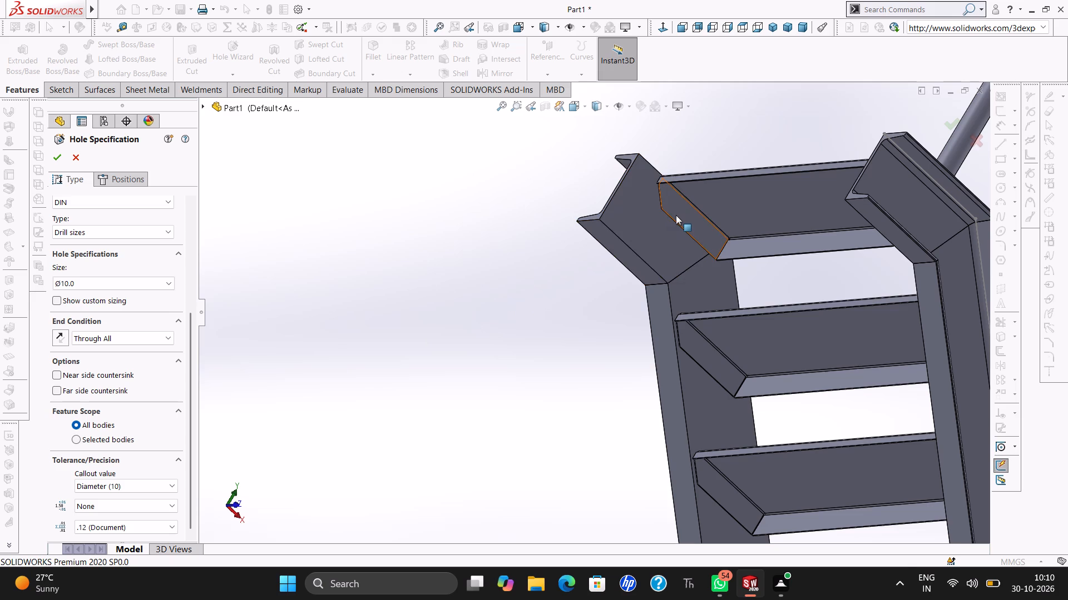
# Place two hole centre points lengthwise along the top tread's end flange face.
pyautogui.click(678, 215)
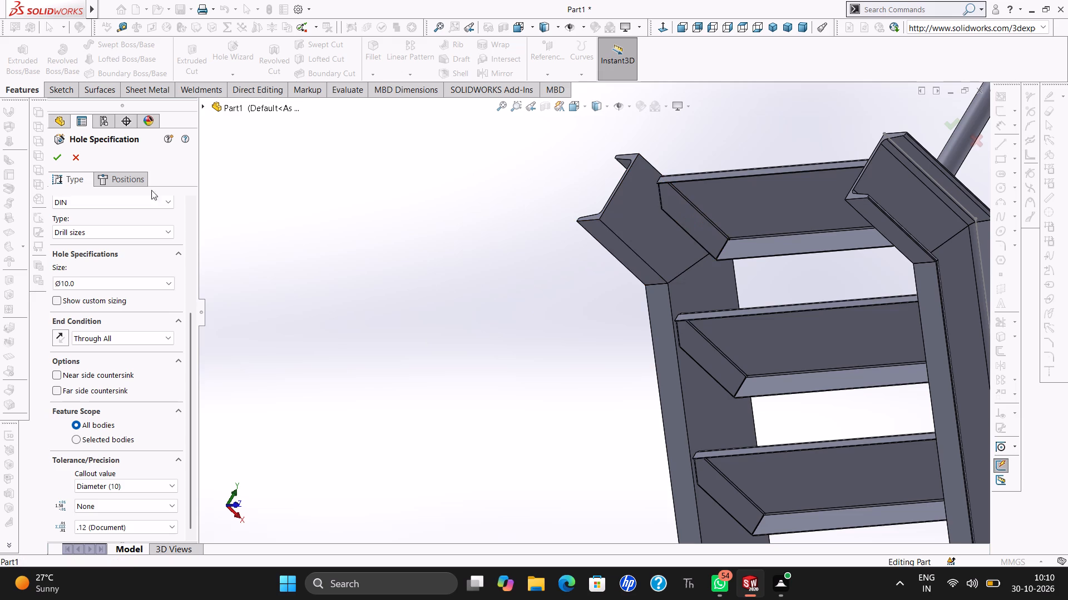
pyautogui.click(124, 181)
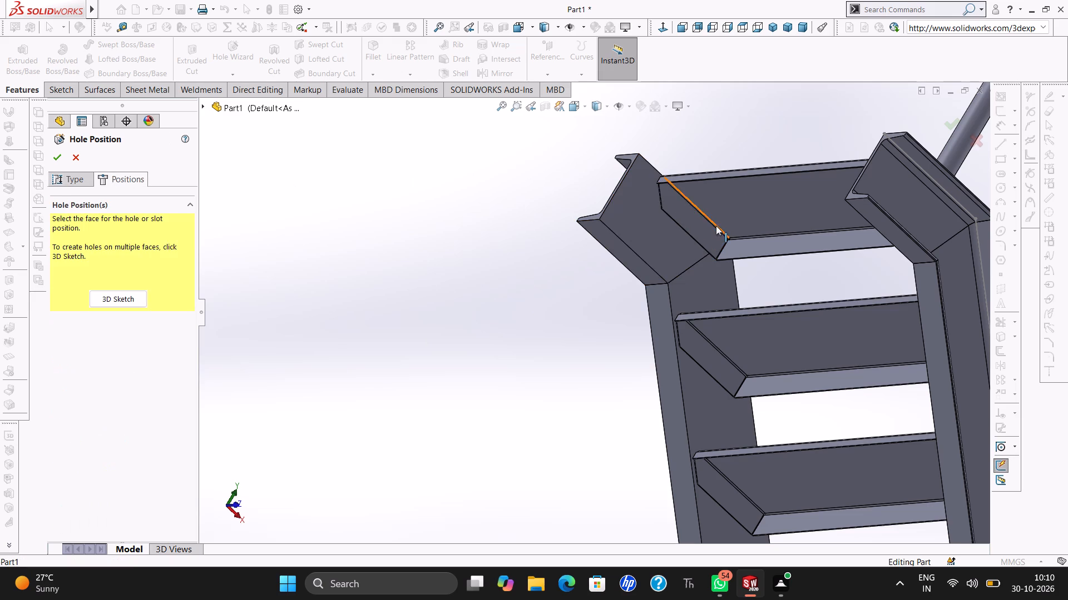
pyautogui.click(708, 227)
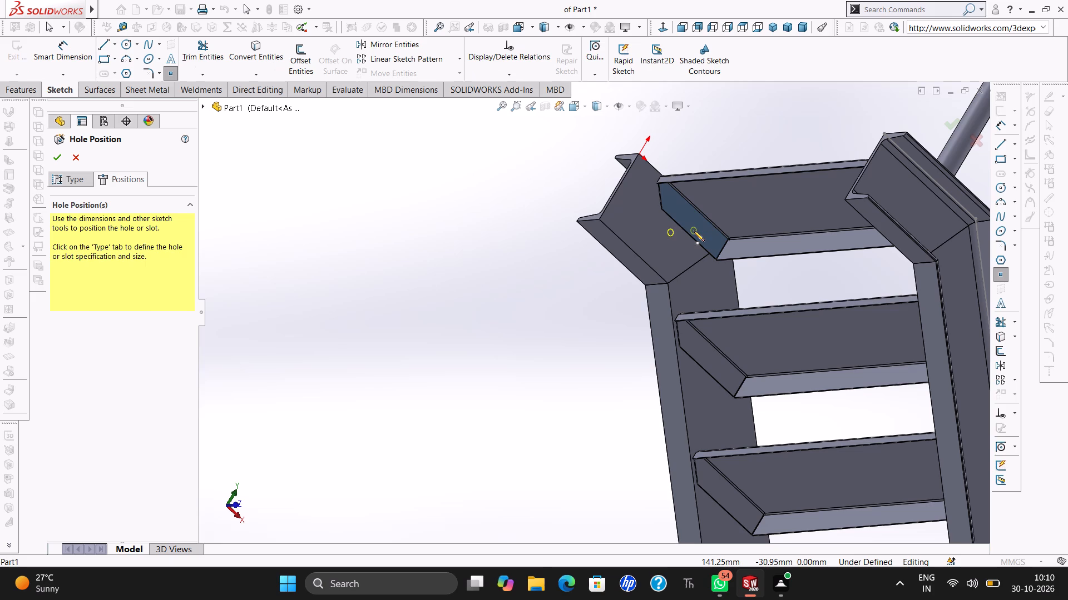
pyautogui.keyDown('ctrl'); pyautogui.scroll(2, 694, 231); pyautogui.keyUp('ctrl')
pyautogui.keyDown('ctrl'); pyautogui.scroll(-2, 694, 231); pyautogui.keyUp('ctrl')
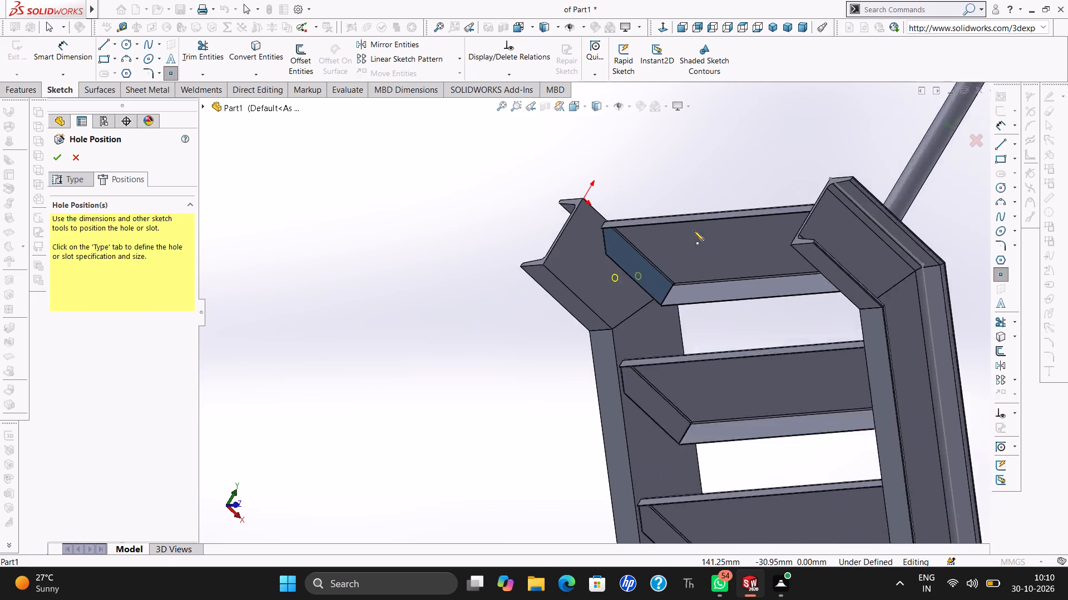
pyautogui.keyDown('ctrl'); pyautogui.scroll(-3, 694, 231); pyautogui.keyUp('ctrl')
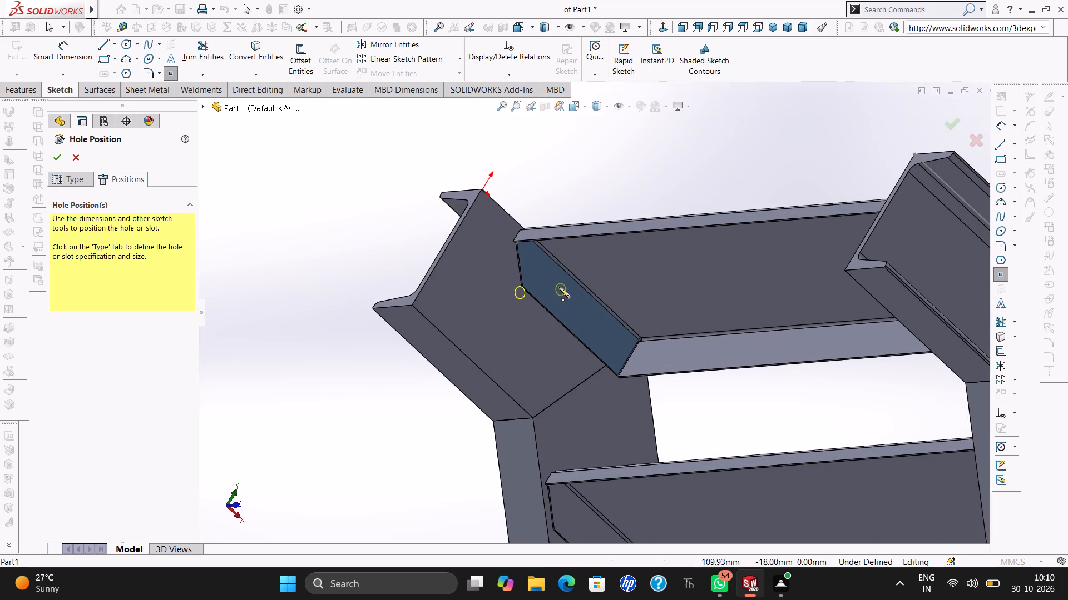
pyautogui.click(551, 287)
pyautogui.click(610, 339)
pyautogui.rightClick(376, 392)
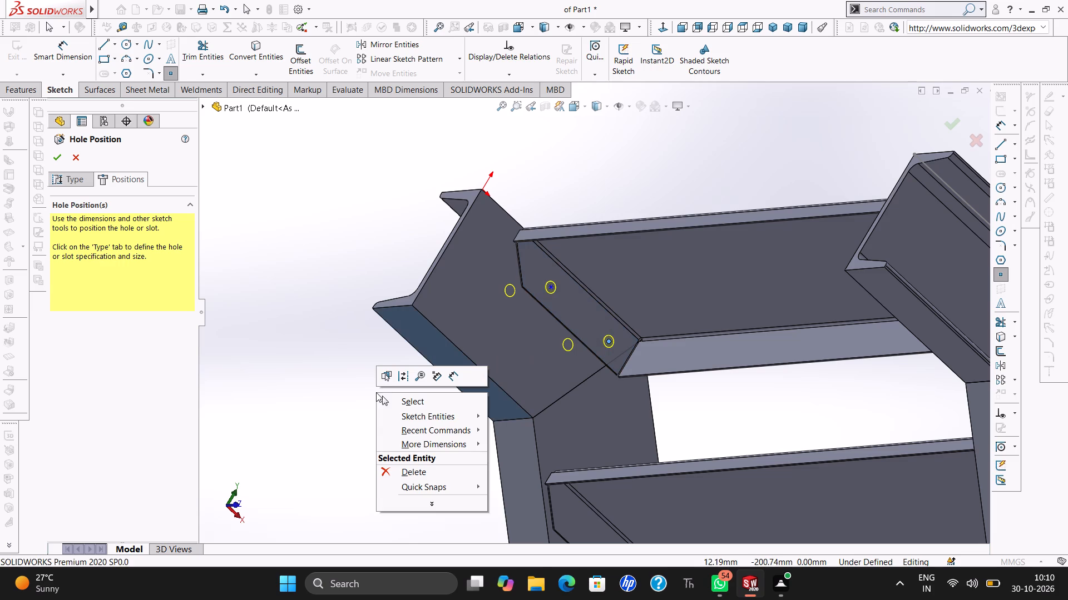
pyautogui.click(397, 399)
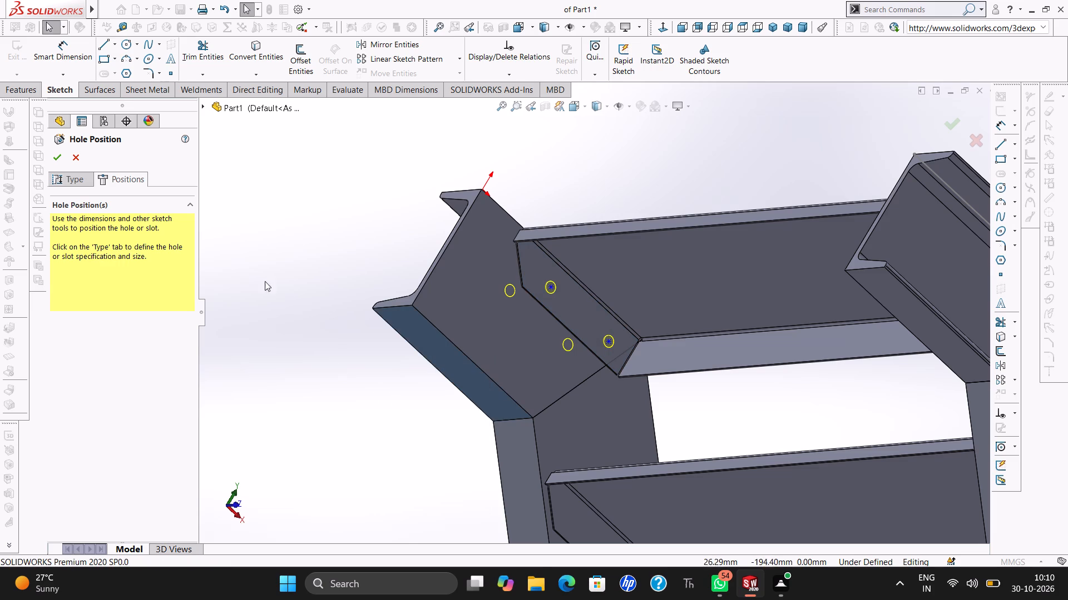
# Dimension the spacing between the two hole centre points as 70 mm.
pyautogui.click(68, 54)
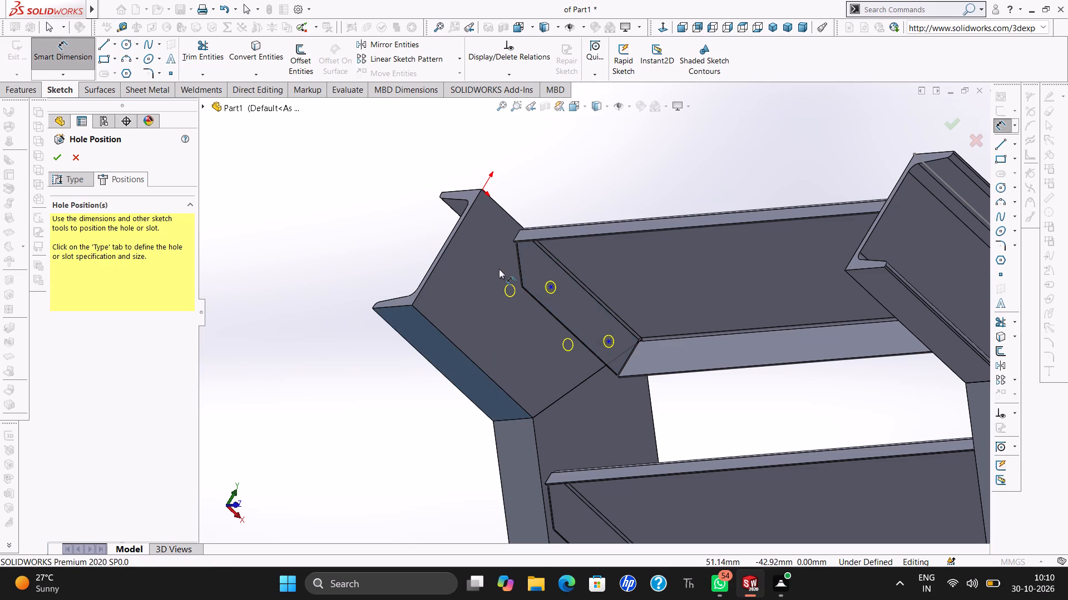
pyautogui.click(550, 288)
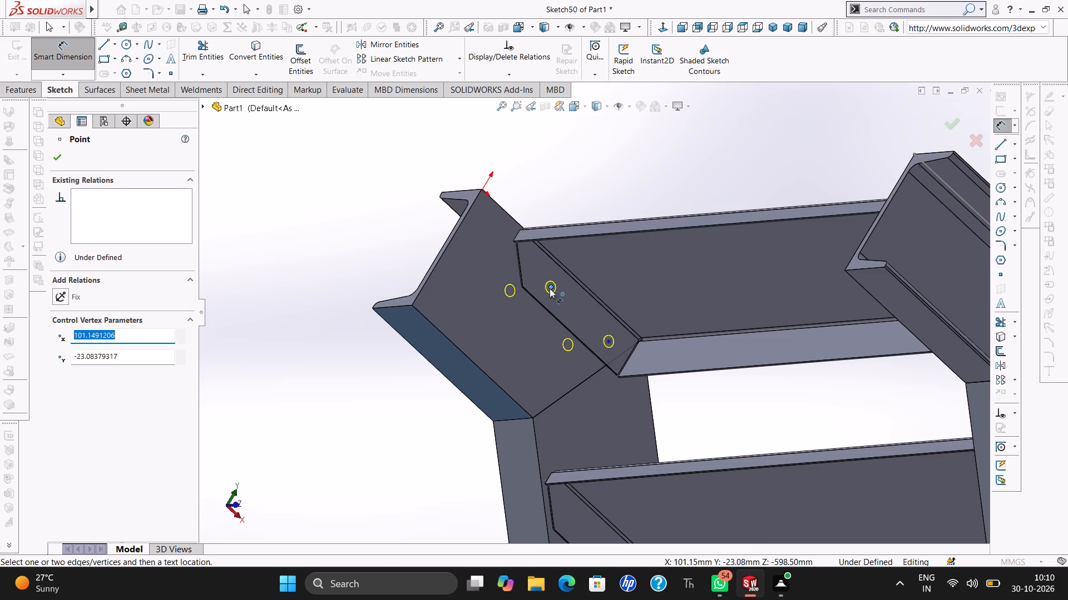
pyautogui.click(609, 340)
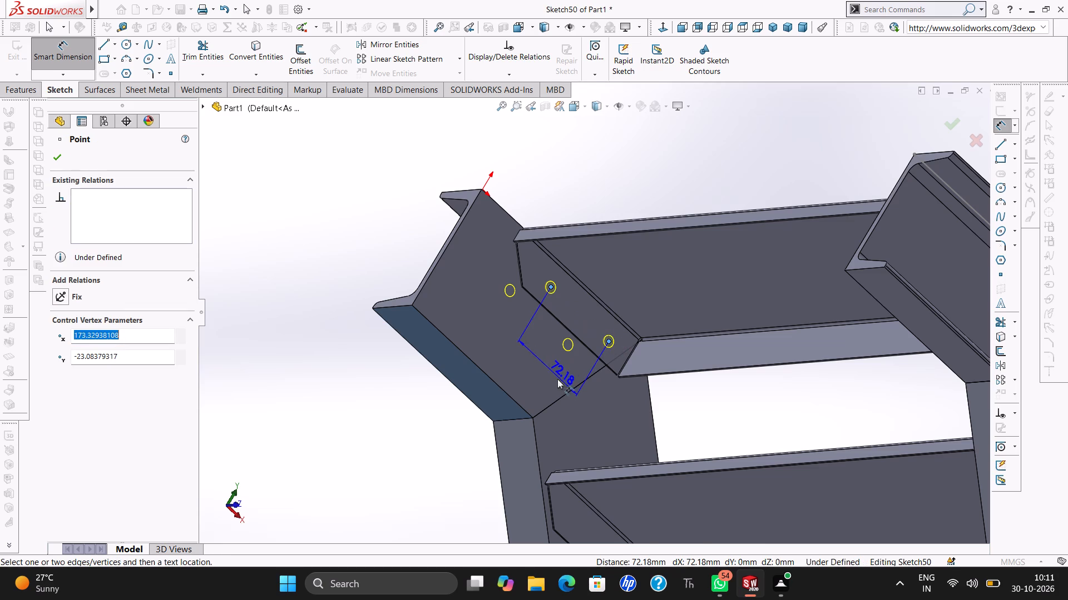
pyautogui.click(542, 368)
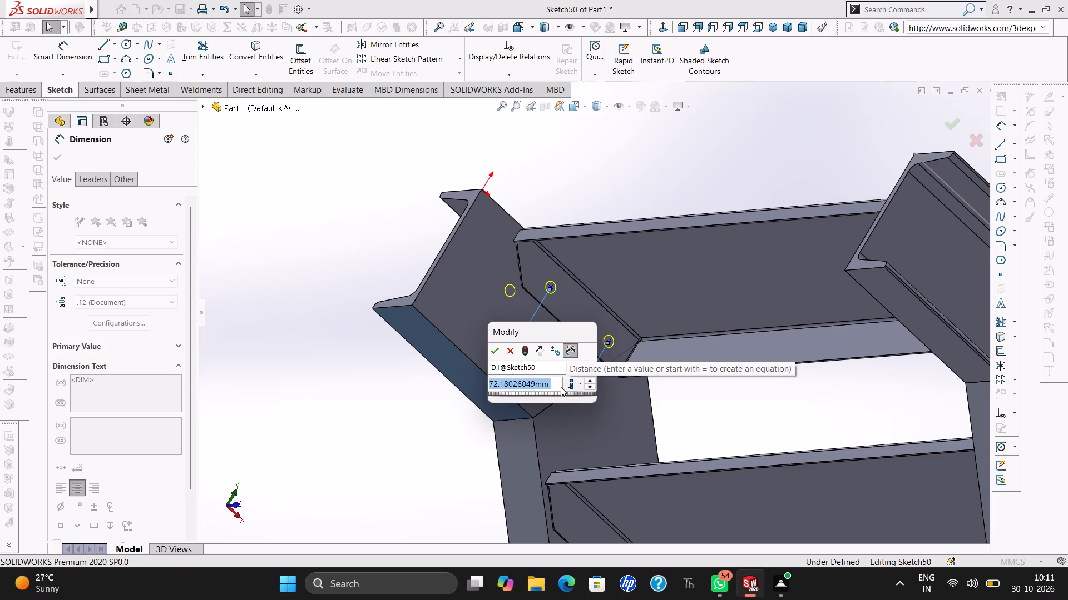
pyautogui.write('70')
pyautogui.press('Return')
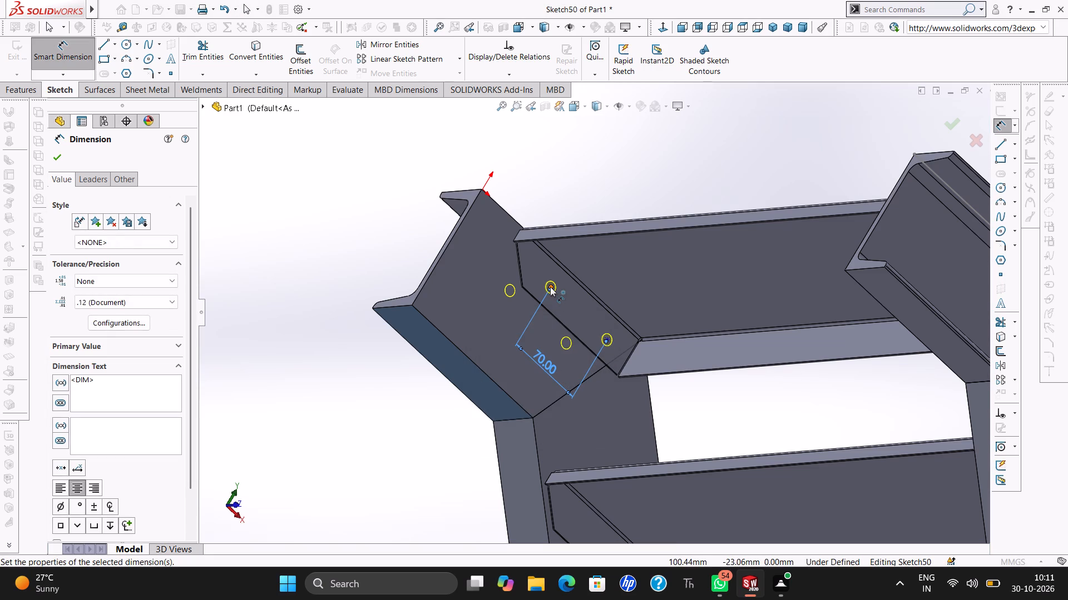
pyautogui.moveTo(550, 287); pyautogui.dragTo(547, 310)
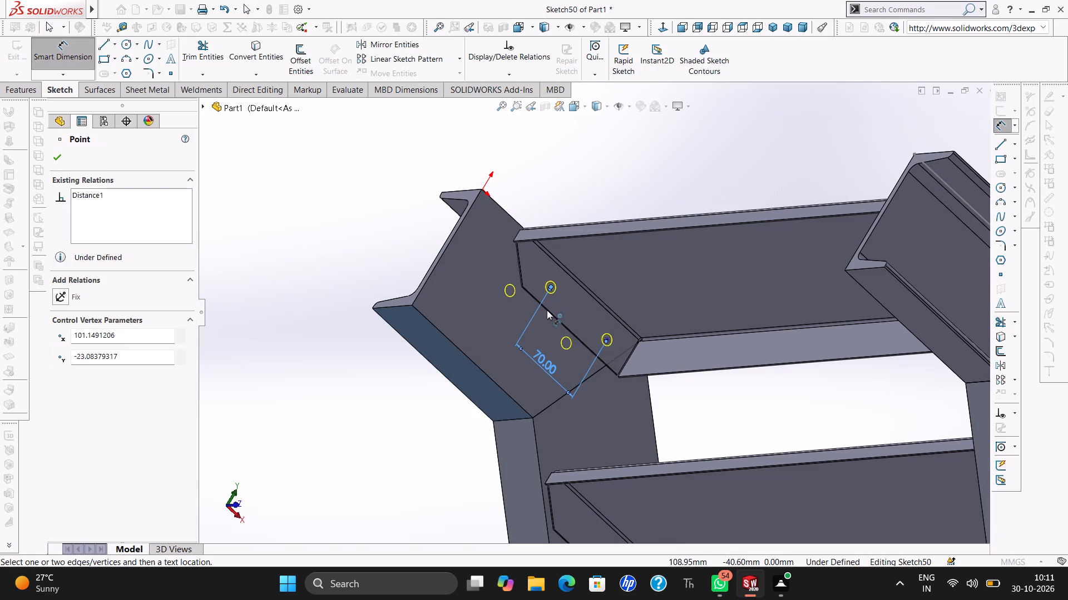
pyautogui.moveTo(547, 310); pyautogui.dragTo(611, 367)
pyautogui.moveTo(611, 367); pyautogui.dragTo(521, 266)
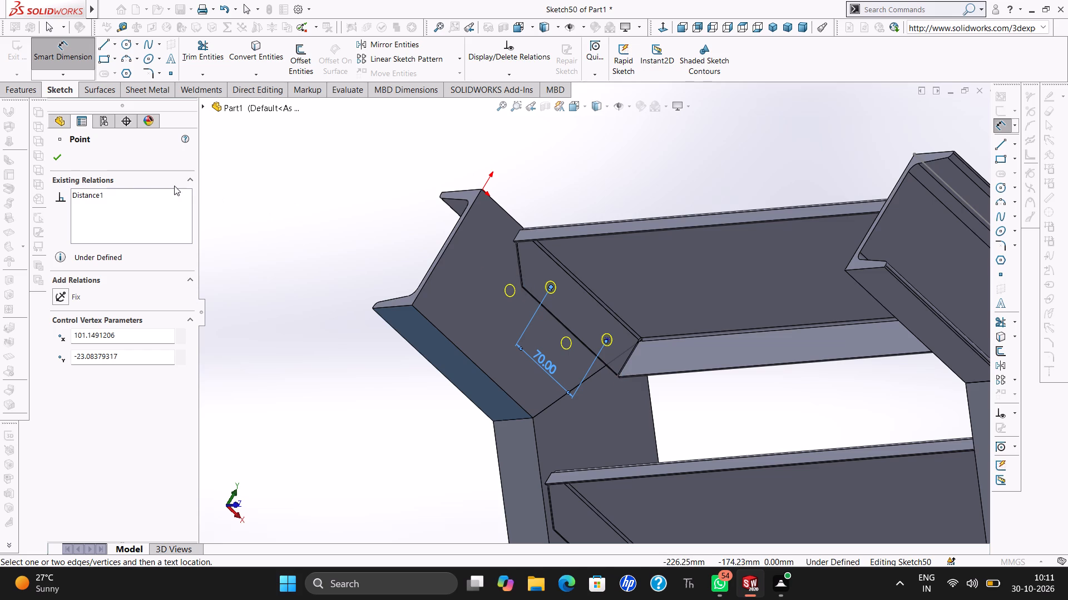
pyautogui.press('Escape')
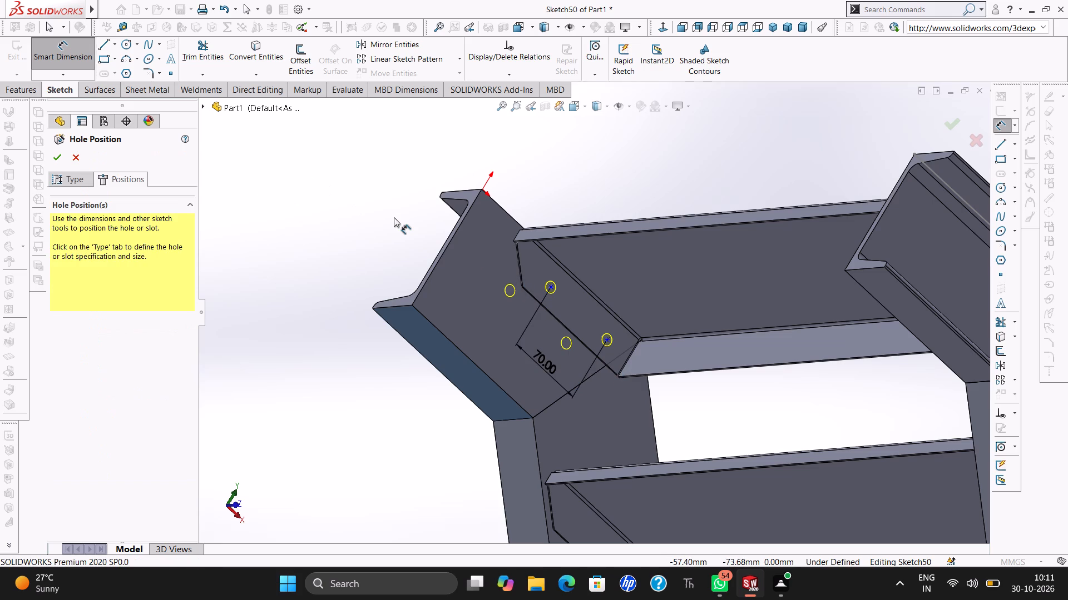
# Dimension the first hole point 15 mm from the flange's lower free edge.
pyautogui.click(551, 287)
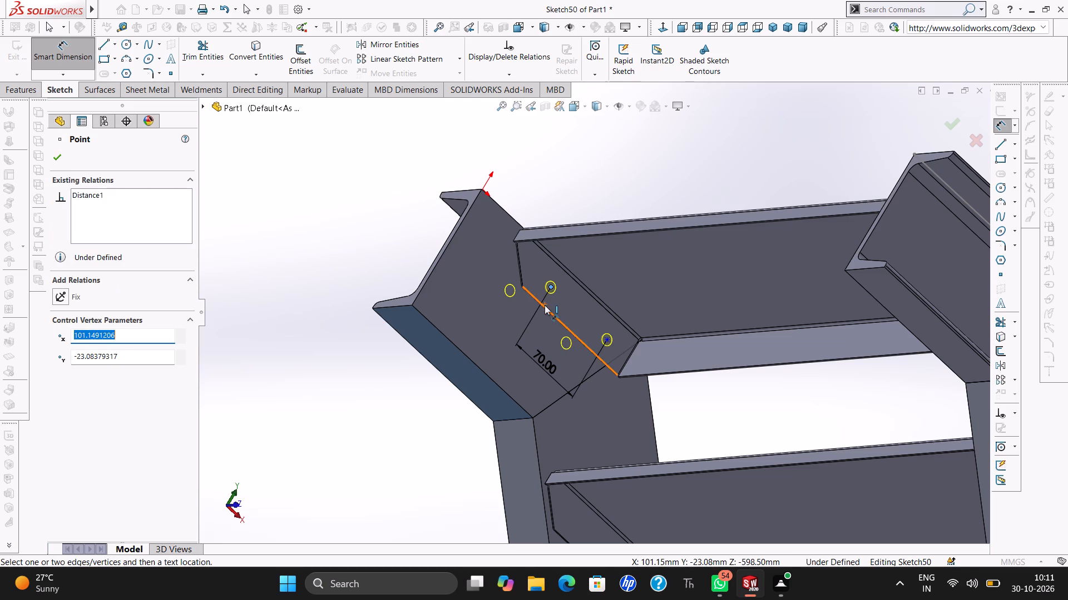
pyautogui.moveTo(545, 305); pyautogui.dragTo(503, 263)
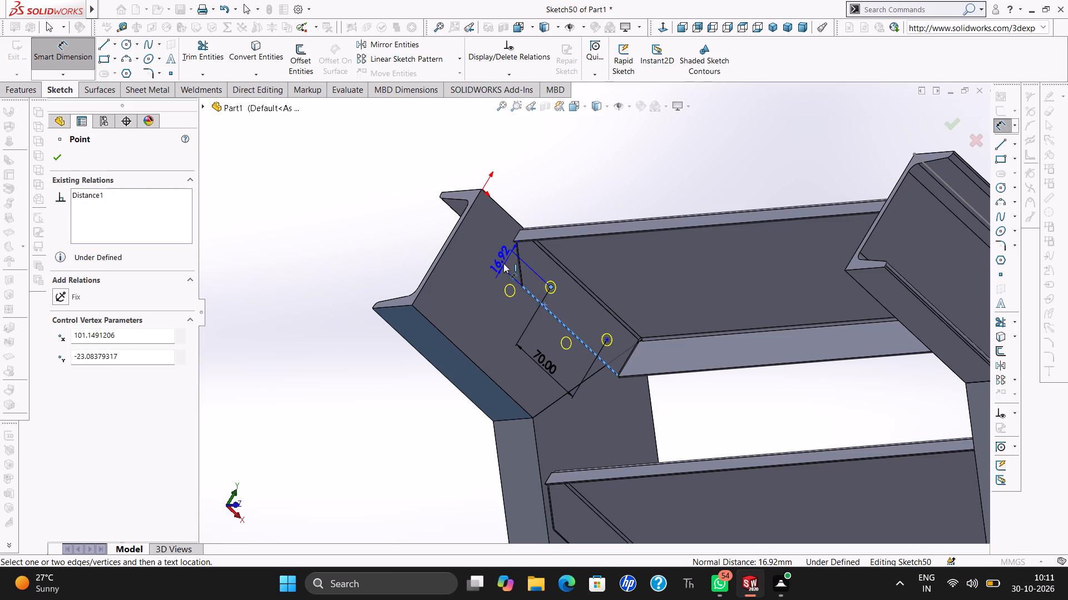
pyautogui.click(503, 263)
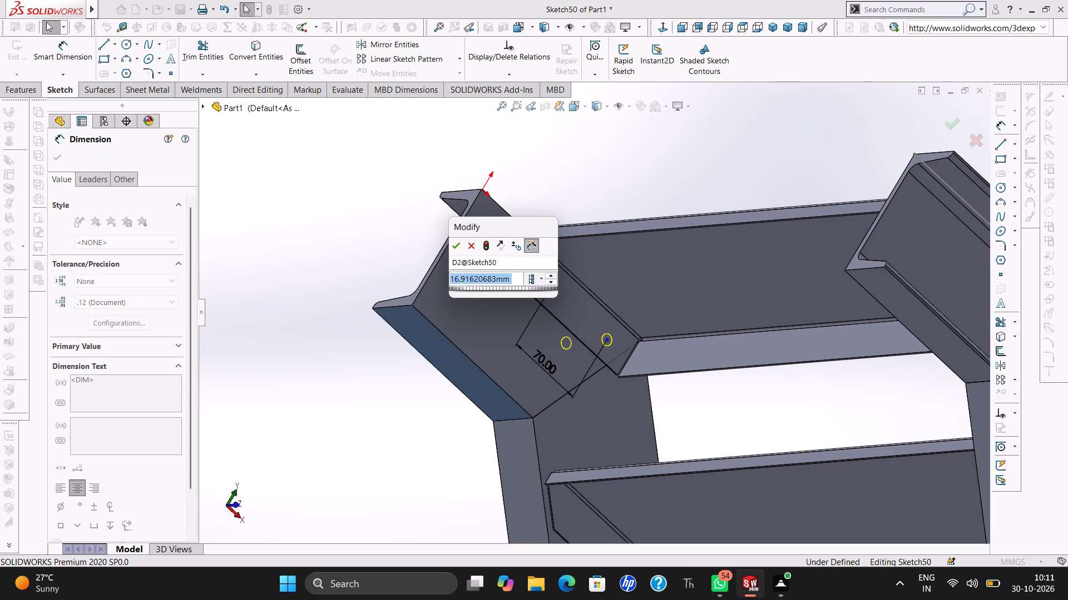
pyautogui.write('15')
pyautogui.press('Return')
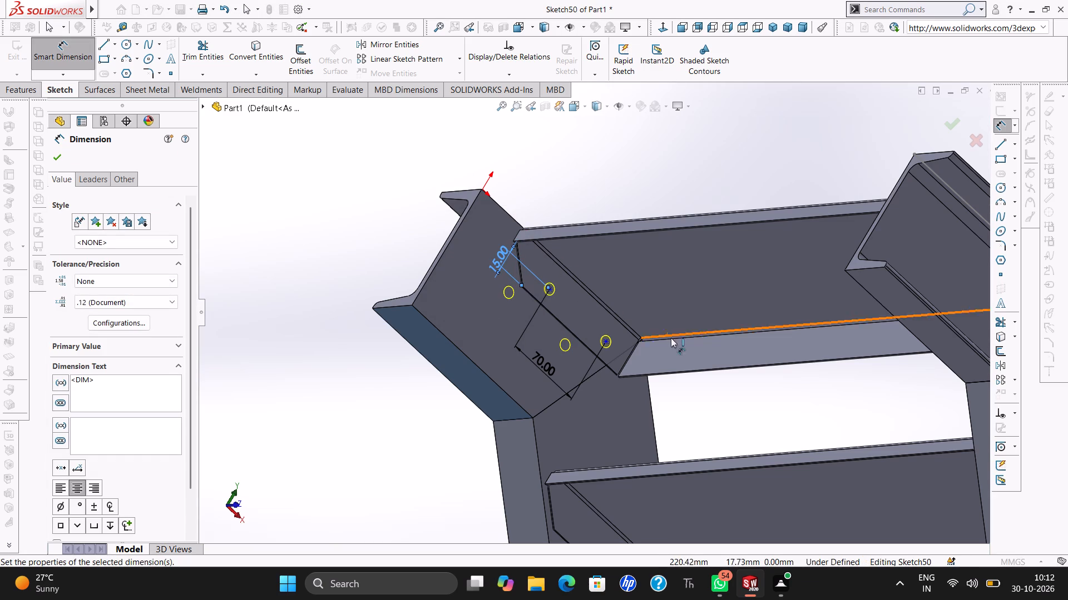
# Dimension the second hole point 30 mm from the flange's nearby corner at the bend.
pyautogui.click(605, 340)
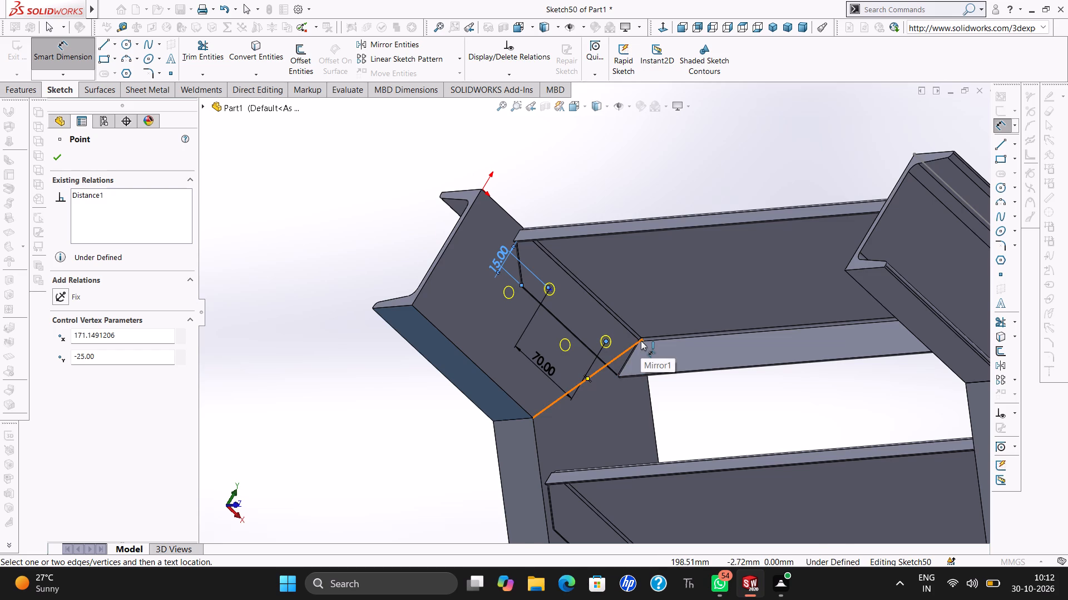
pyautogui.press('Left')
pyautogui.press('Left')
pyautogui.press('Left')
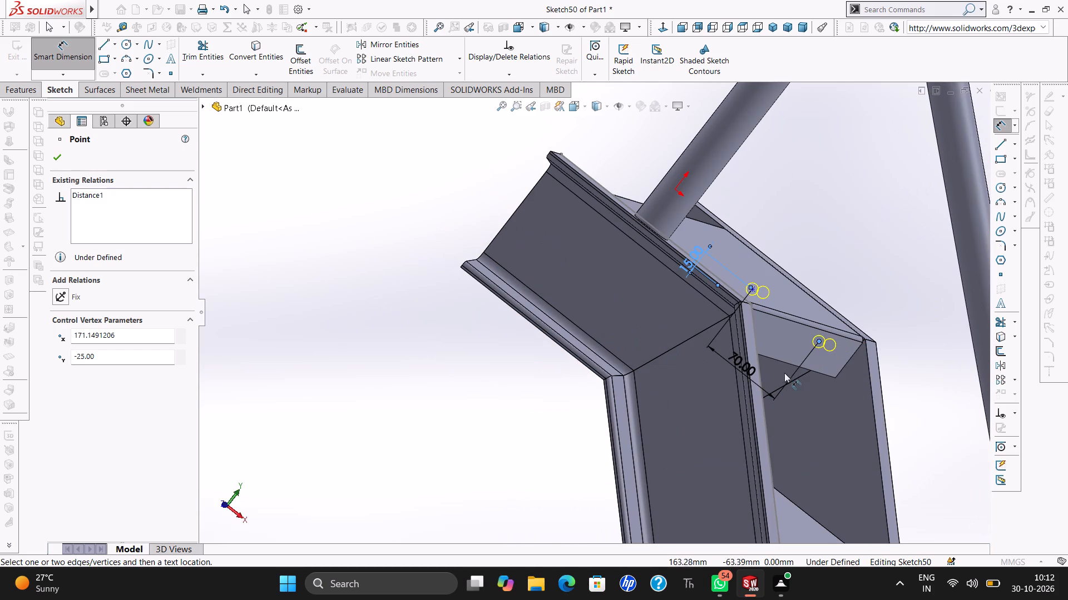
pyautogui.click(862, 343)
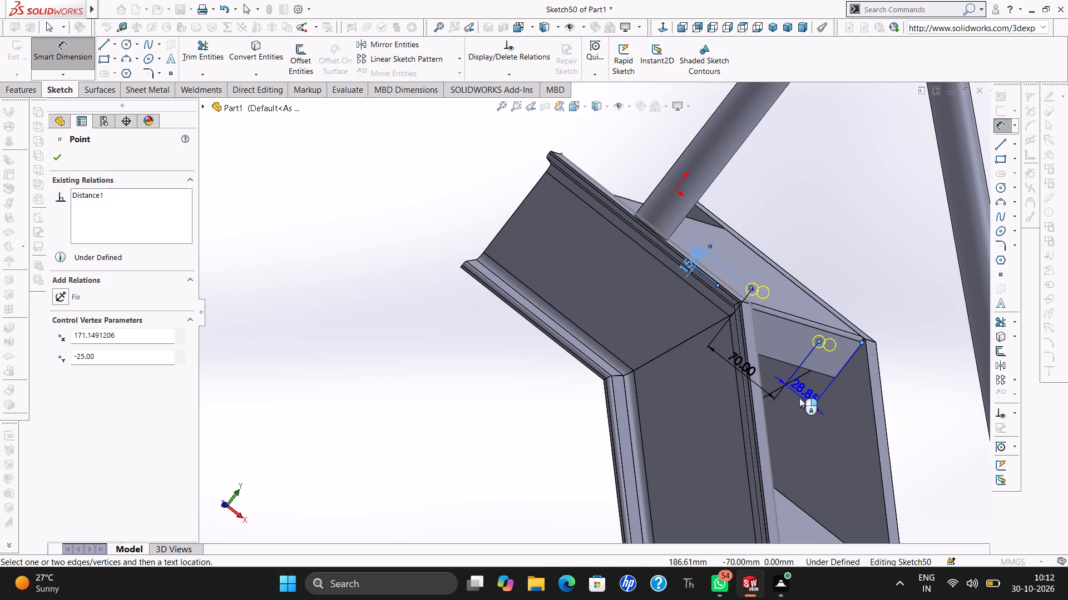
pyautogui.click(799, 398)
pyautogui.write('30')
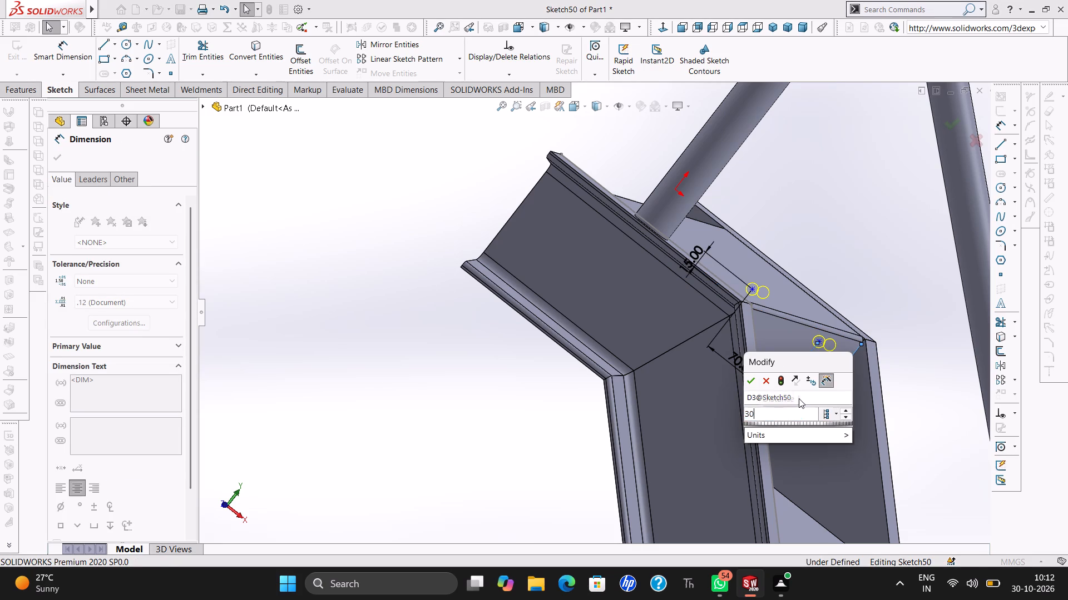
pyautogui.press('Return')
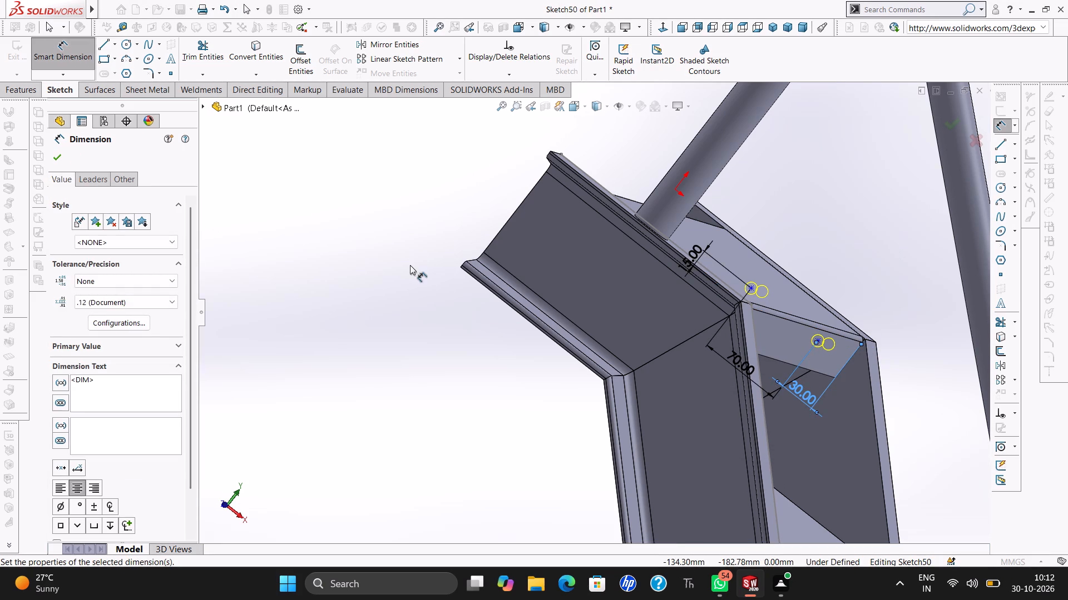
pyautogui.click(62, 156)
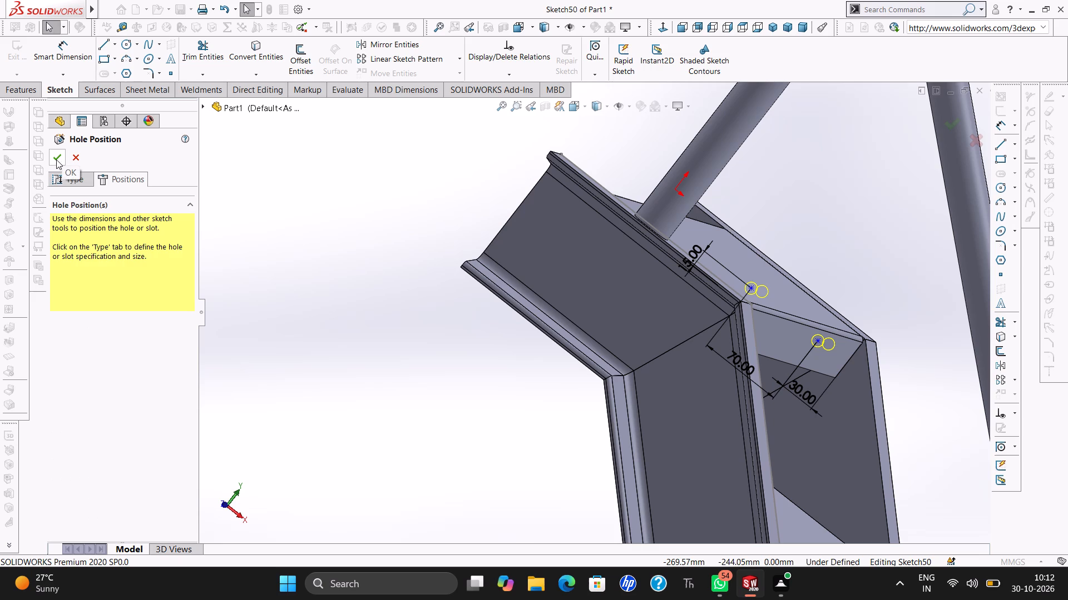
# Complete the Ø10 hole feature at the two dimensioned points on the top tread's end flange.
pyautogui.click(56, 159)
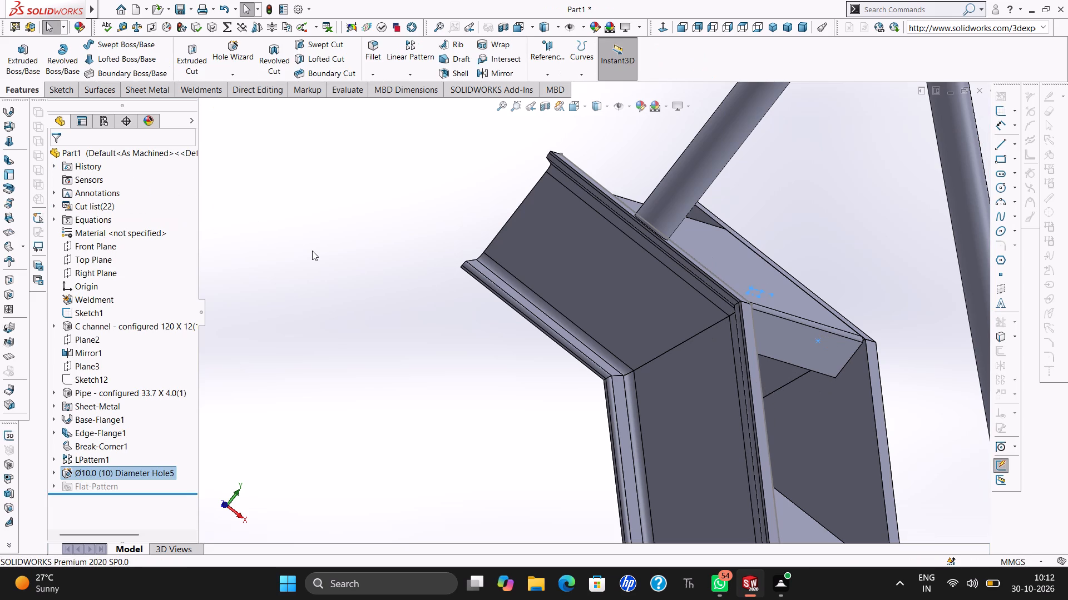
pyautogui.press('Escape')
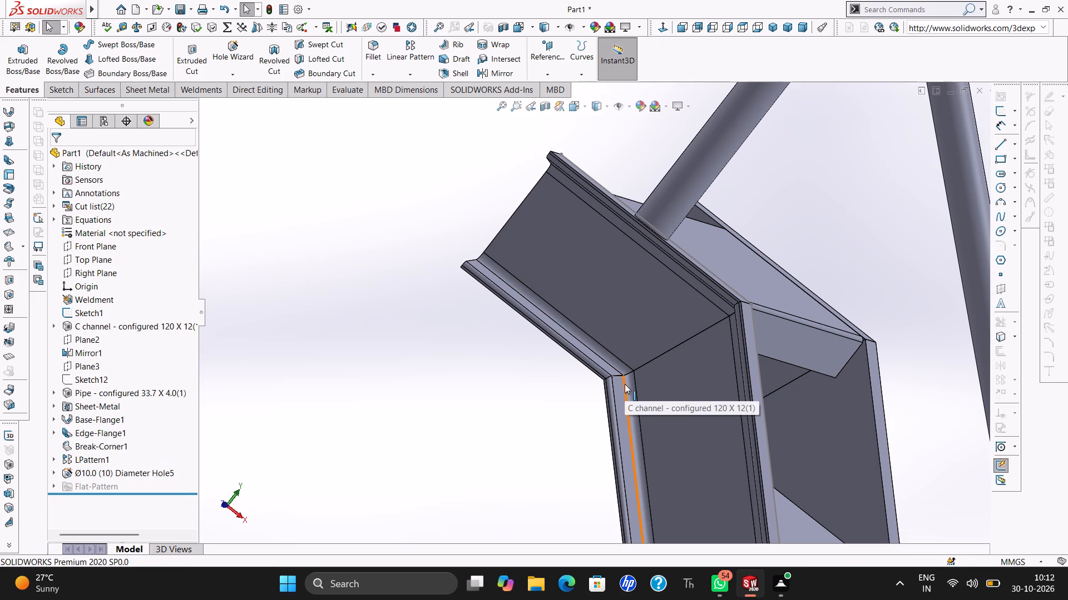
# Examine the new Ø10 holes in the top tread's end flange and the adjoining stringers from both sides.
pyautogui.hscroll(1, 625, 384)
pyautogui.press('Right')
pyautogui.press('Right')
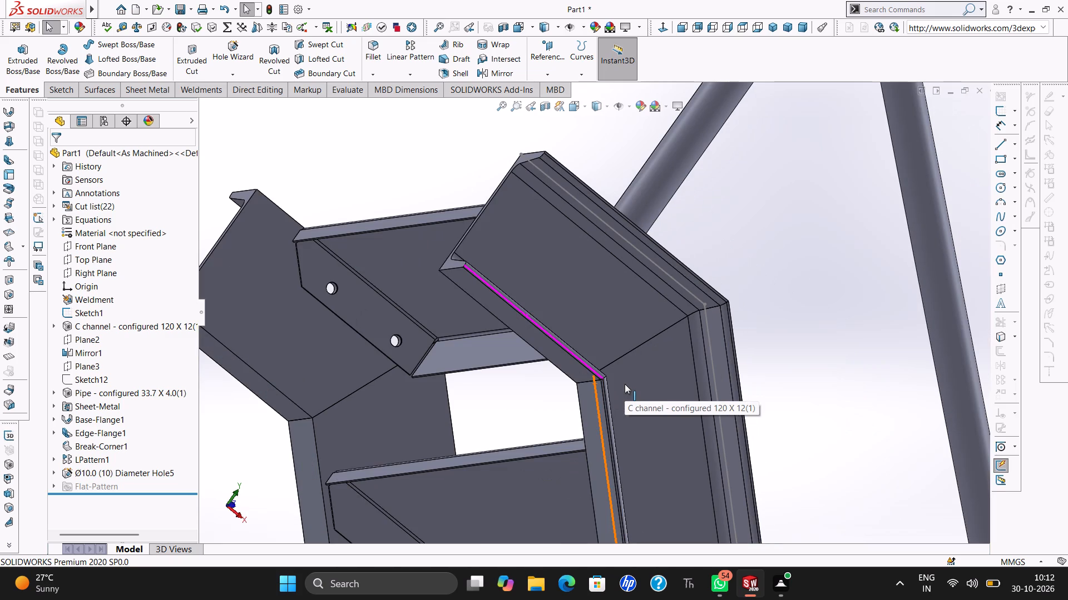
pyautogui.press('Left')
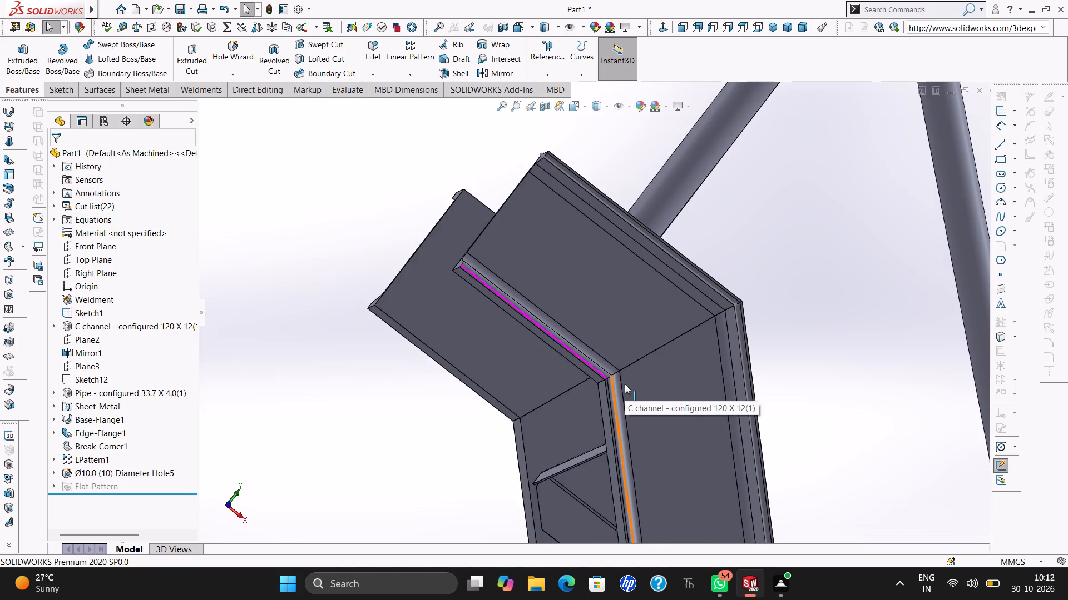
pyautogui.press('Left')
pyautogui.press('Left')
pyautogui.press('Right')
pyautogui.press('Right')
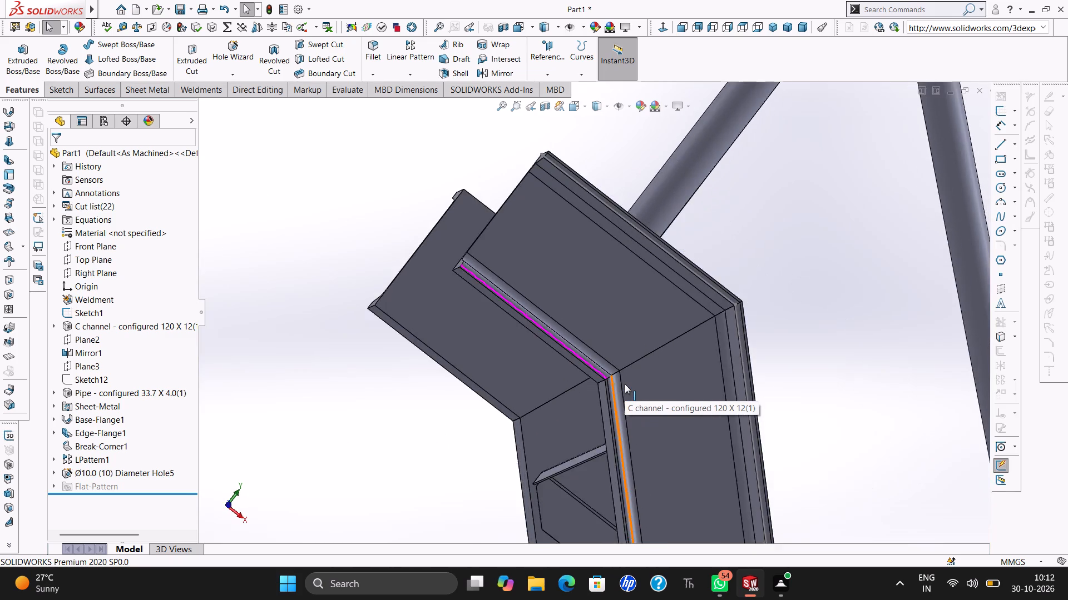
pyautogui.press('Right')
pyautogui.press('Right')
pyautogui.press('Left')
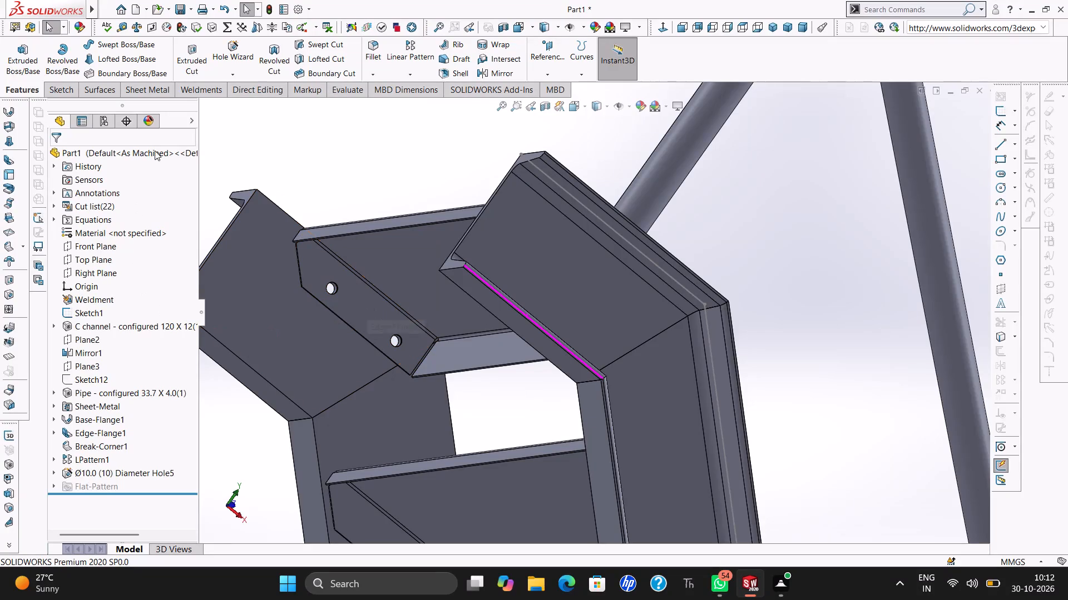
# Mirror the Ø10 diameter hole feature about Plane2 onto the opposite end of the top tread.
pyautogui.click(501, 74)
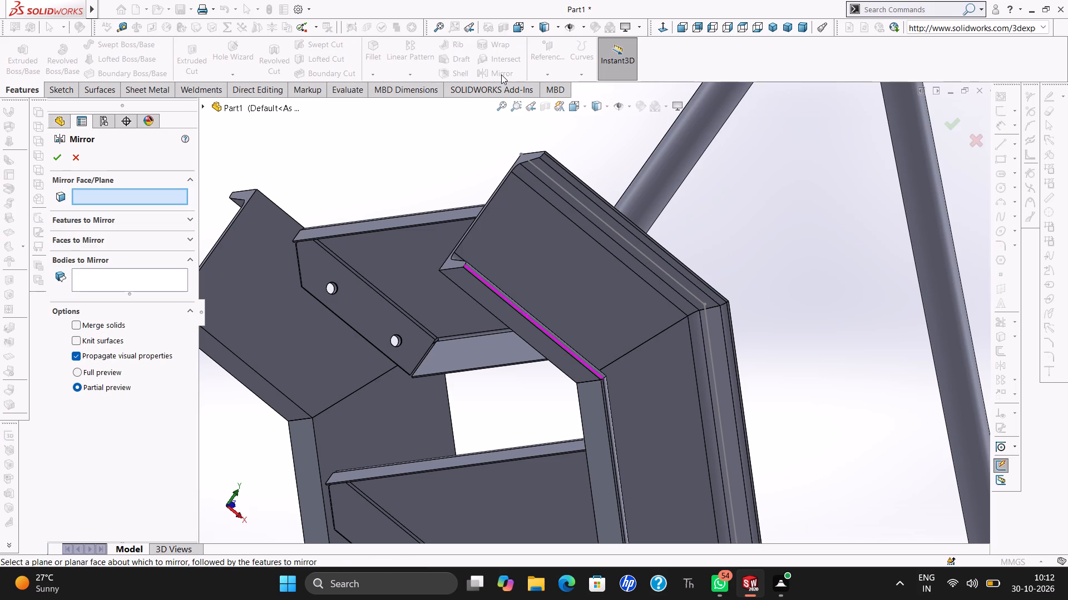
pyautogui.click(211, 104)
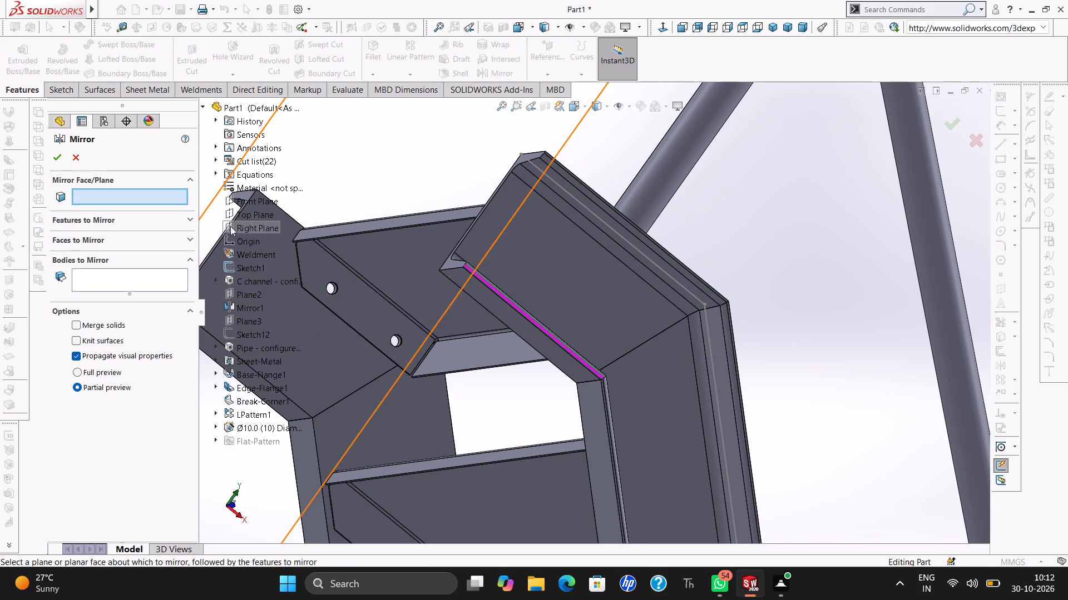
pyautogui.click(236, 288)
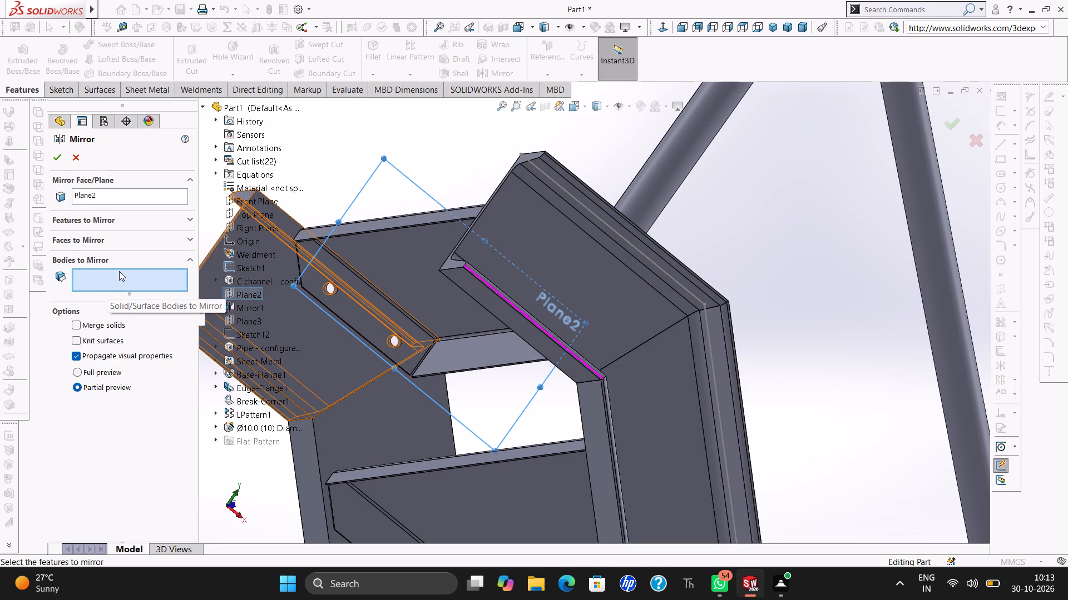
pyautogui.click(159, 216)
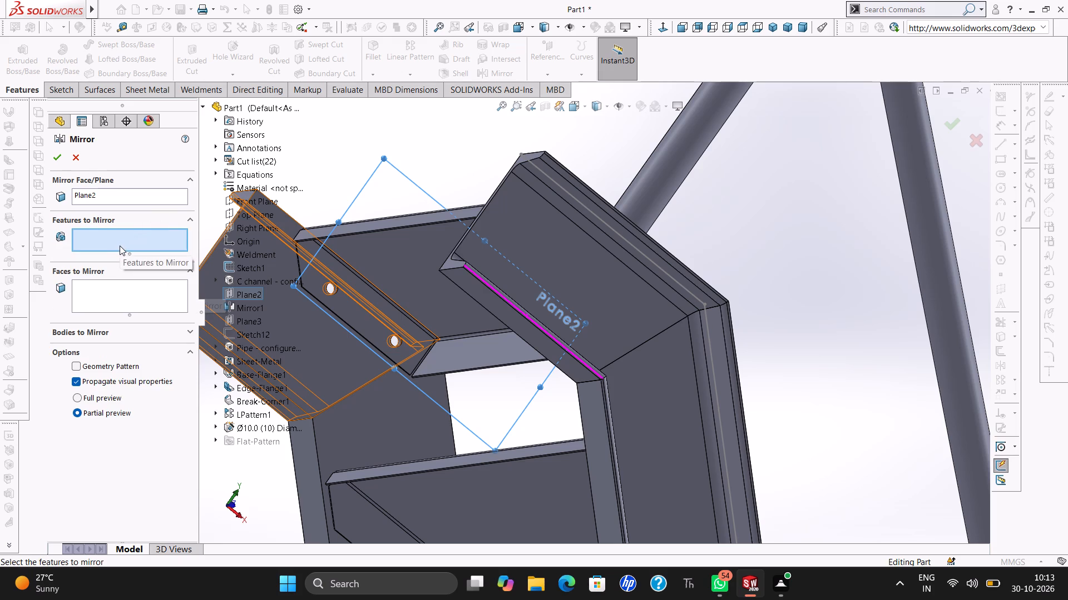
pyautogui.click(241, 425)
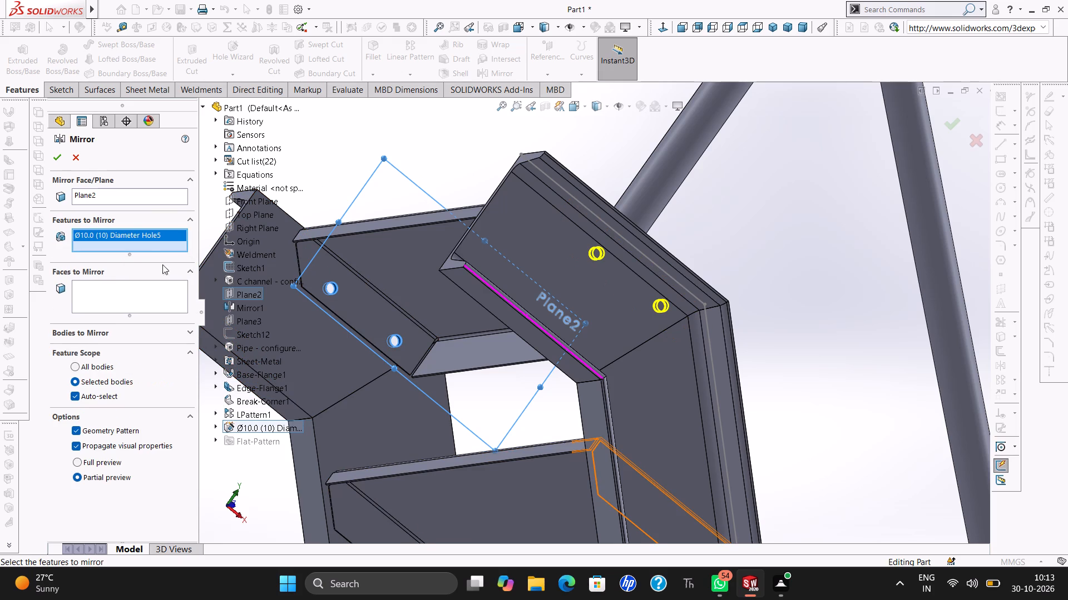
pyautogui.click(61, 160)
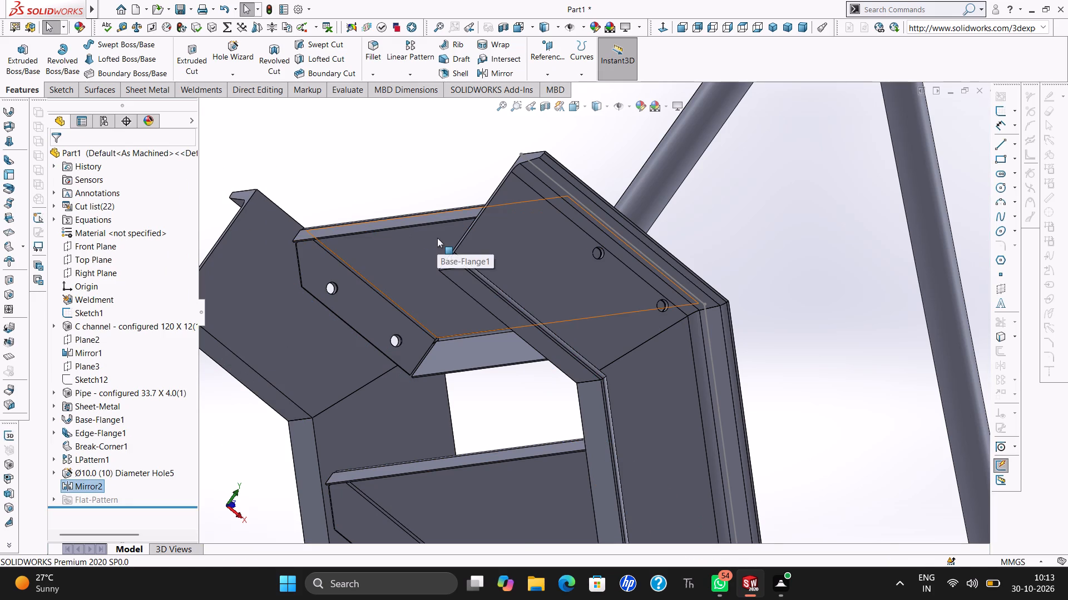
# Examine the original and mirrored holes at both ends of the top tread, finishing in an isometric view.
pyautogui.press('Left')
pyautogui.press('Left')
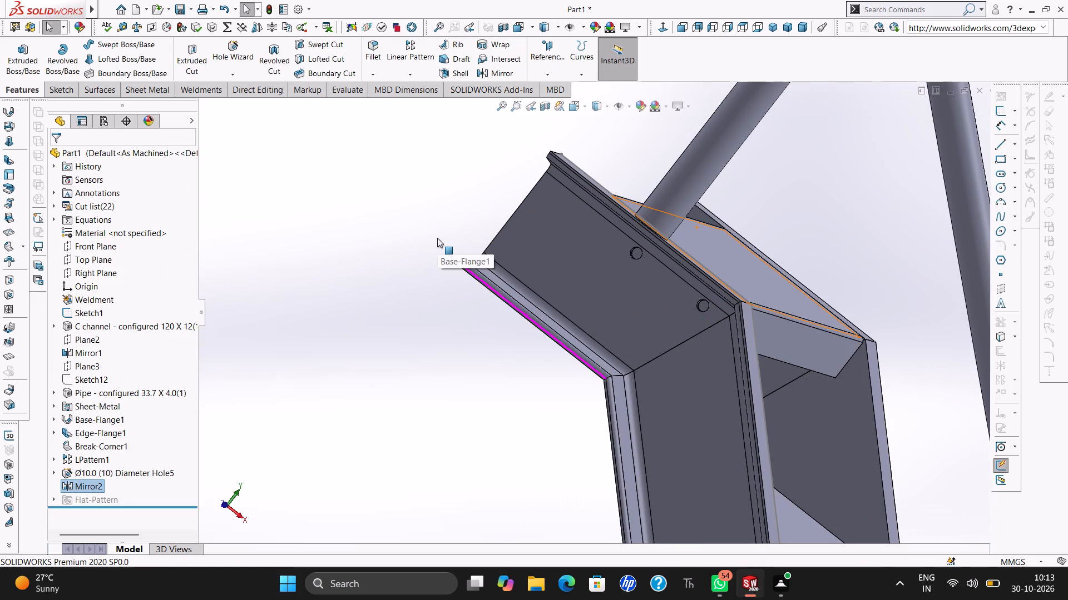
pyautogui.press('Right')
pyautogui.press('Right')
pyautogui.press('Right')
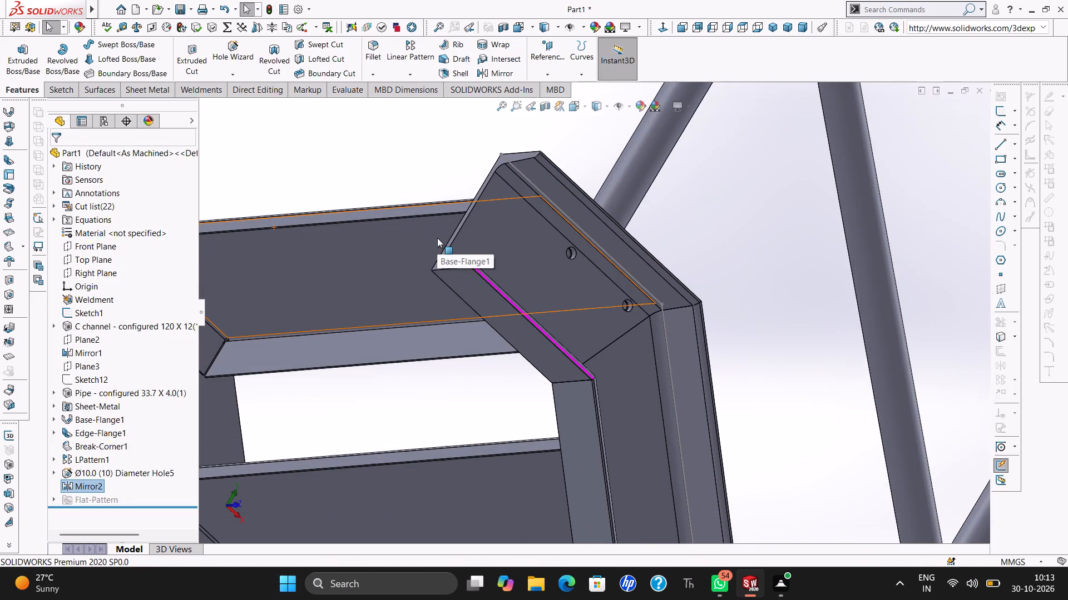
pyautogui.press('Right')
pyautogui.press('Right')
pyautogui.press('Right')
pyautogui.press('Right')
pyautogui.press('Right')
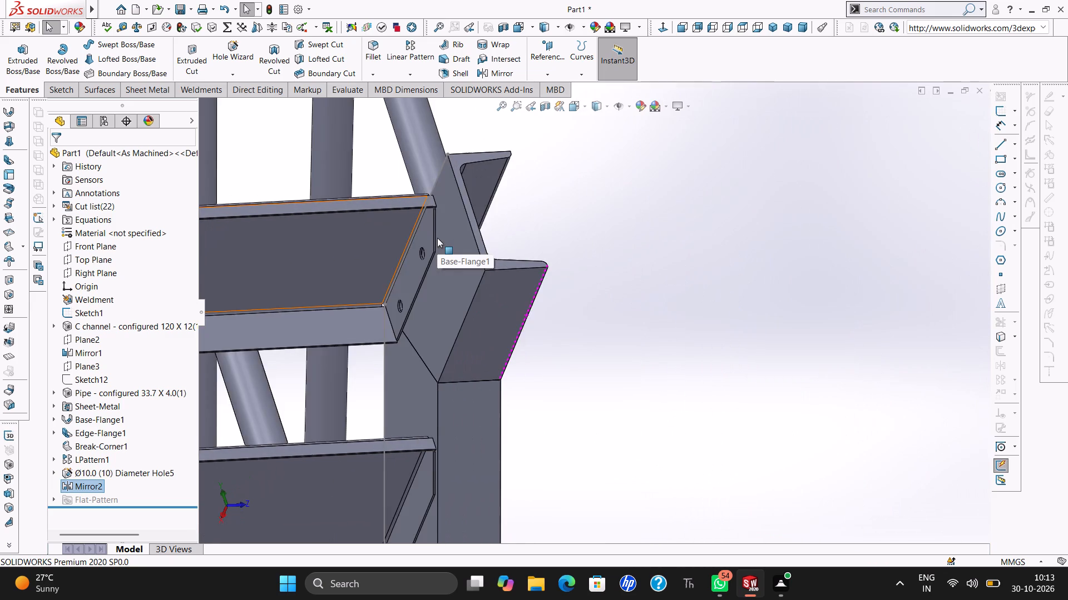
pyautogui.press('Right')
pyautogui.press('Right')
pyautogui.press('Right')
pyautogui.press('Right')
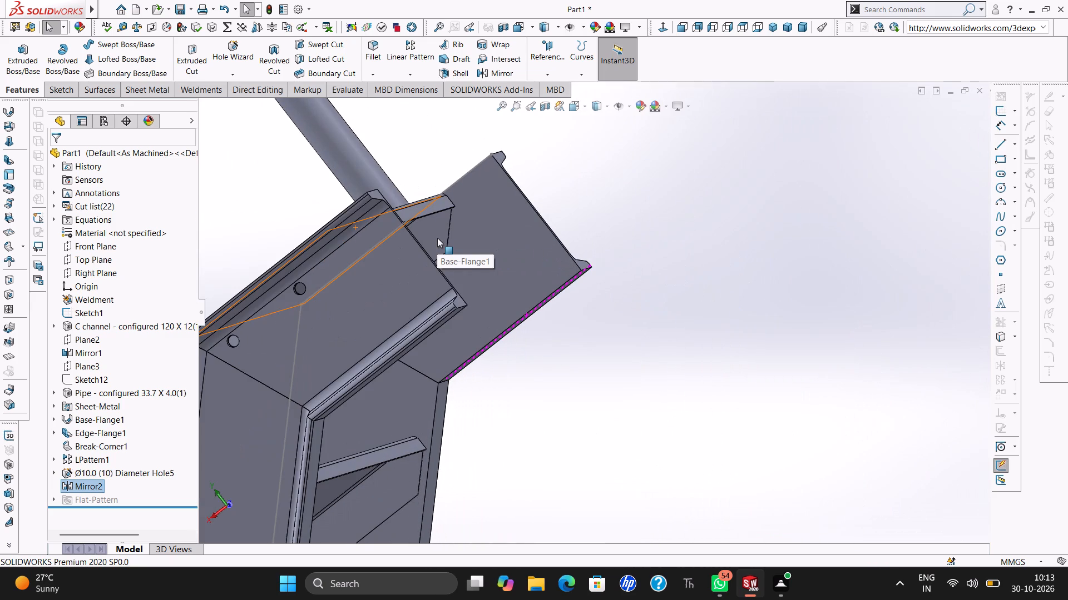
pyautogui.press('Right')
pyautogui.press('Left')
pyautogui.press('Left')
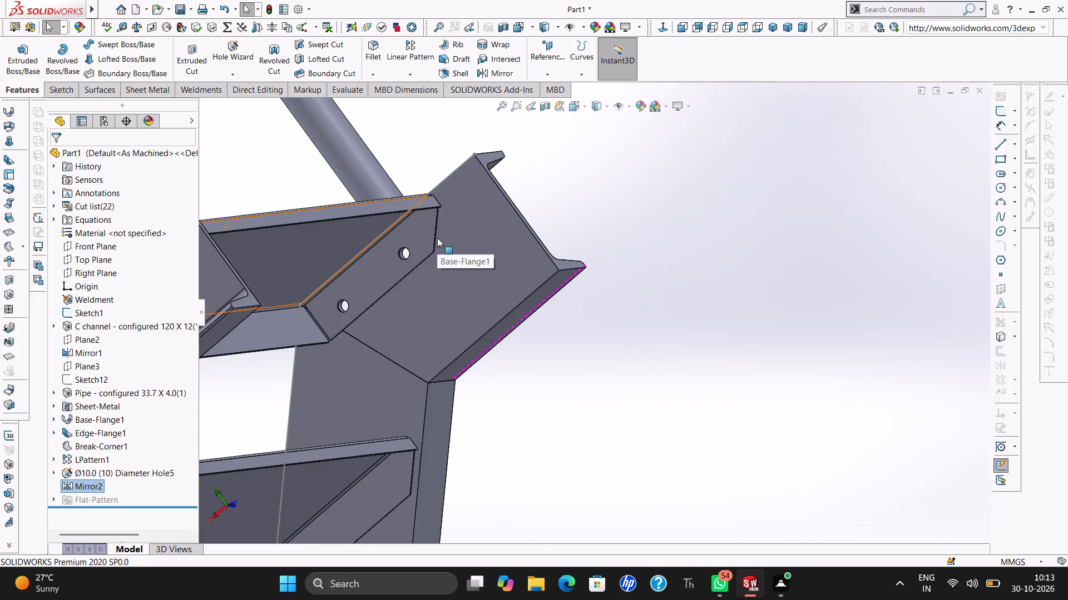
pyautogui.press('Left')
pyautogui.press('Left')
pyautogui.press('Left')
pyautogui.press('Left')
pyautogui.press('Left')
pyautogui.press('Left')
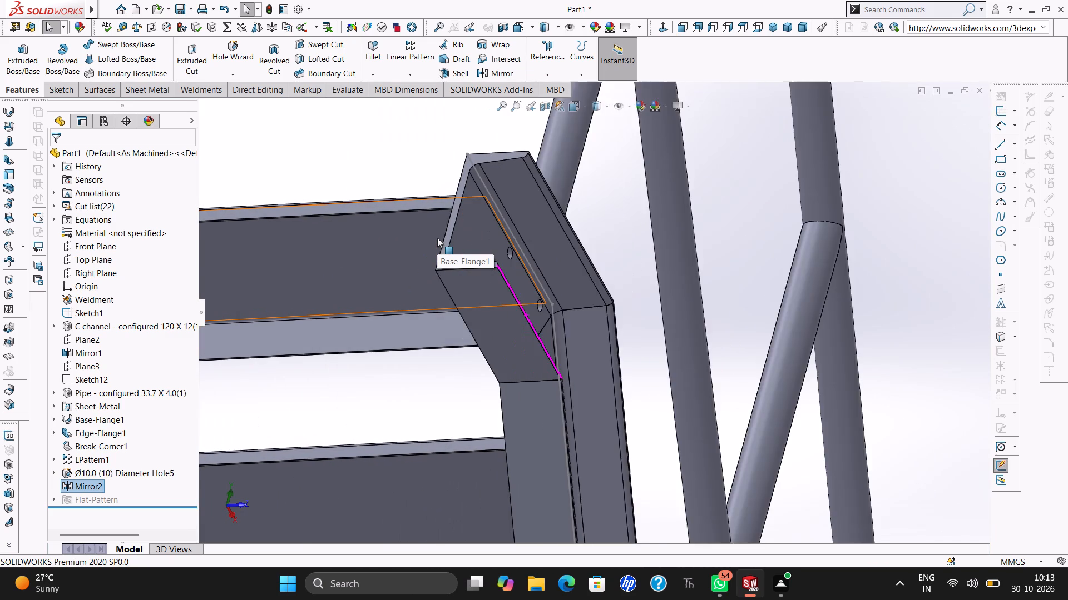
pyautogui.press('Left')
pyautogui.press('Left')
pyautogui.press('Left')
pyautogui.press('Left')
pyautogui.press('Left')
pyautogui.press('Left')
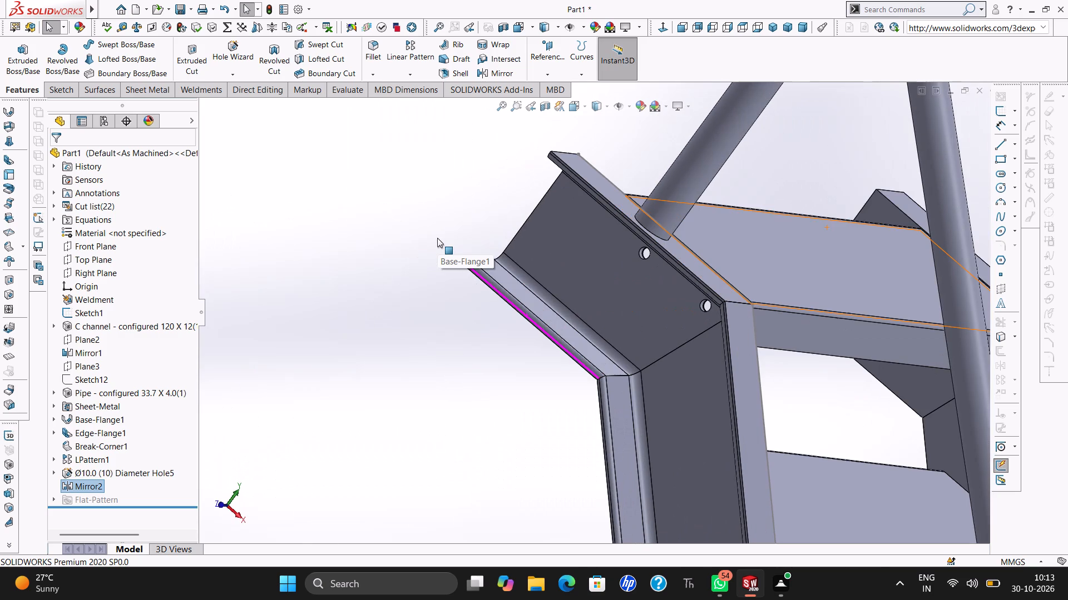
pyautogui.press('Left')
pyautogui.press('Left')
pyautogui.press('Left')
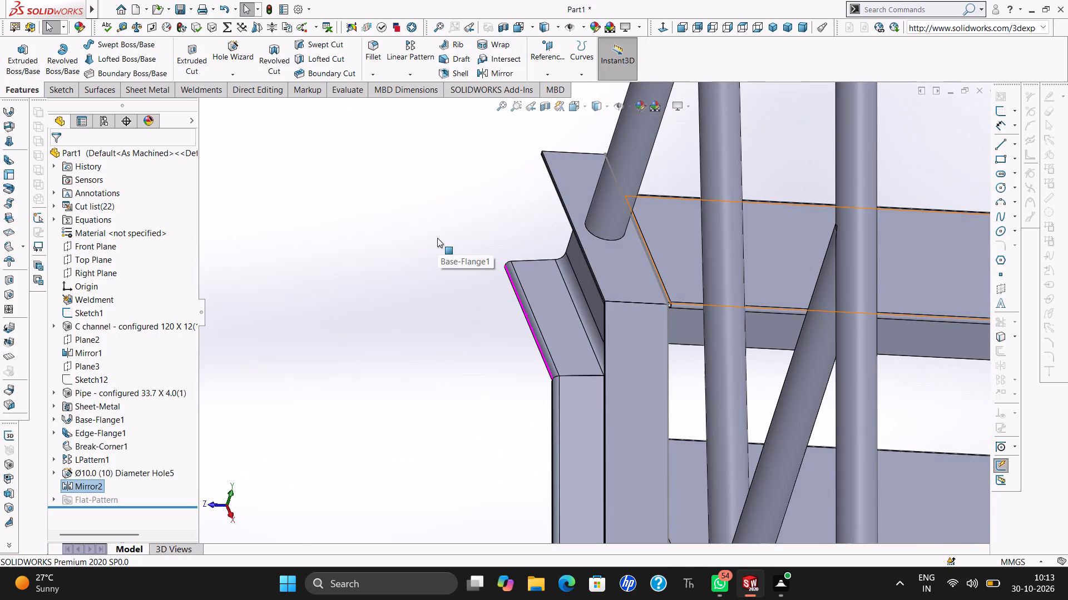
pyautogui.hotkey('ctrl', '7')
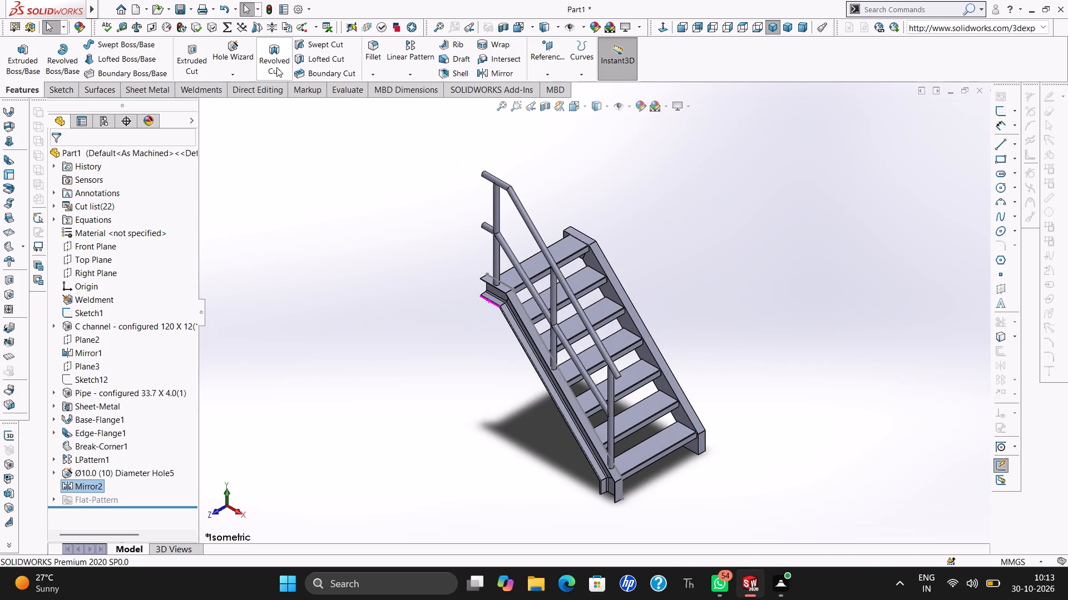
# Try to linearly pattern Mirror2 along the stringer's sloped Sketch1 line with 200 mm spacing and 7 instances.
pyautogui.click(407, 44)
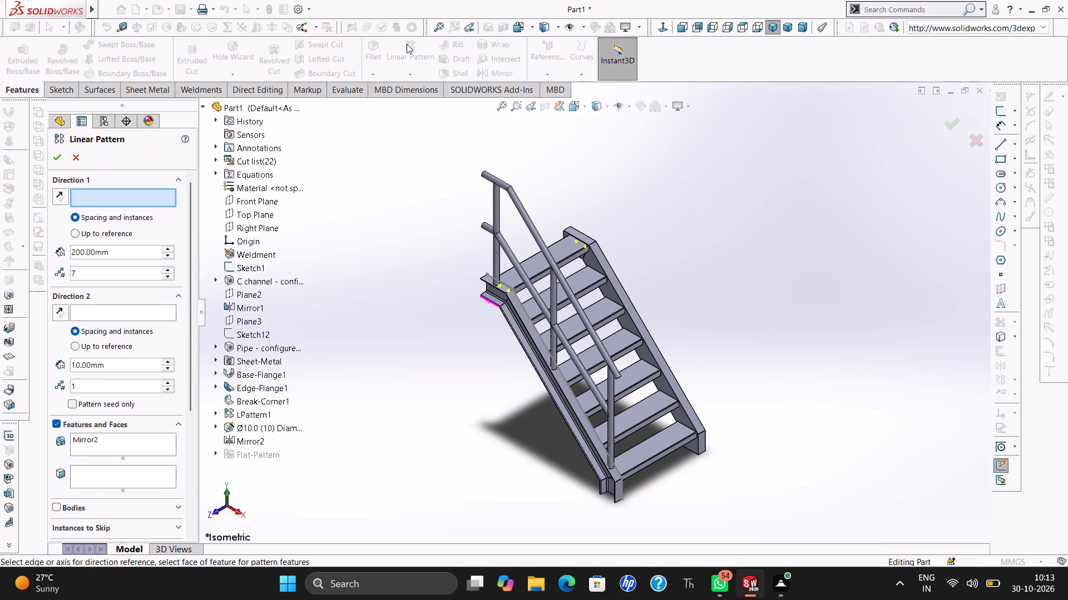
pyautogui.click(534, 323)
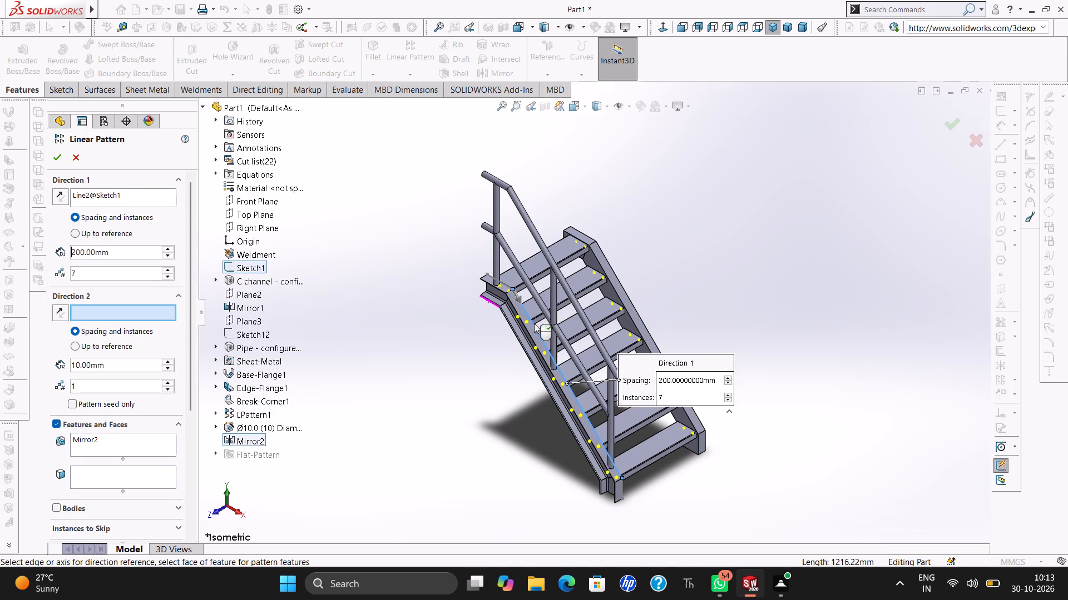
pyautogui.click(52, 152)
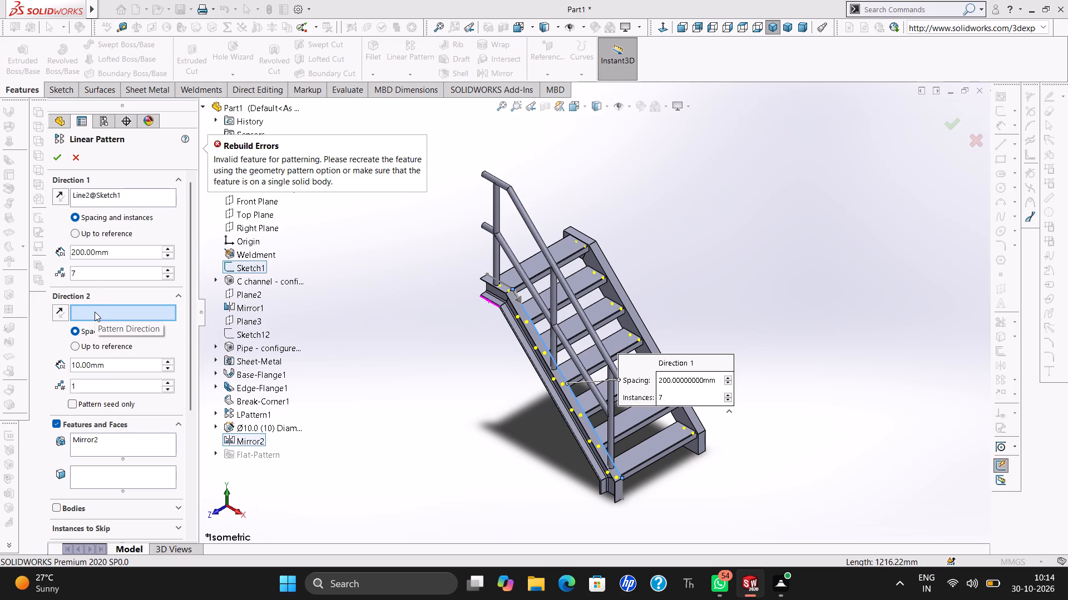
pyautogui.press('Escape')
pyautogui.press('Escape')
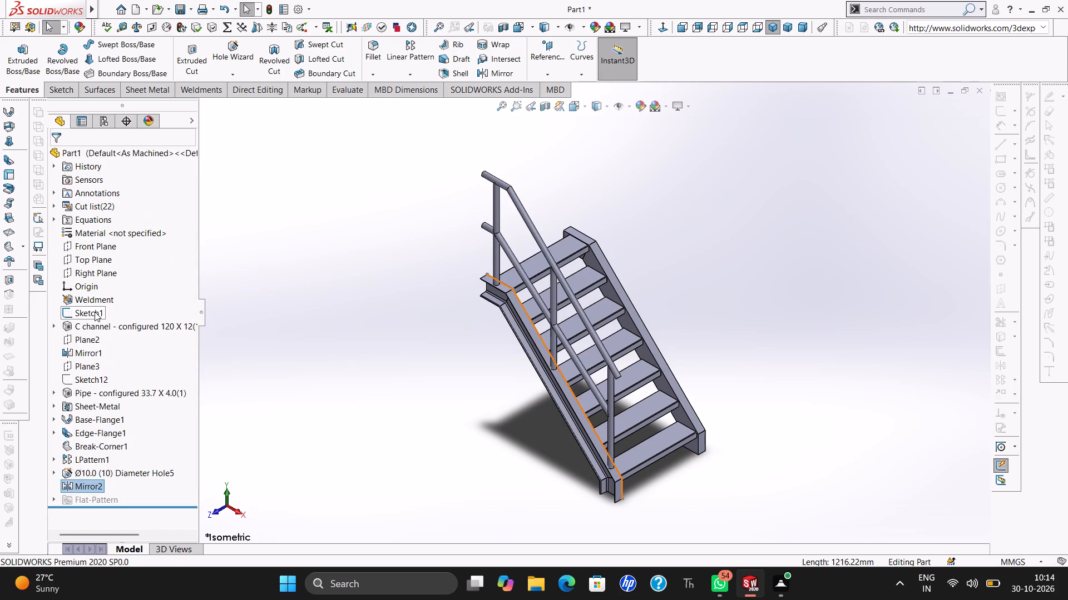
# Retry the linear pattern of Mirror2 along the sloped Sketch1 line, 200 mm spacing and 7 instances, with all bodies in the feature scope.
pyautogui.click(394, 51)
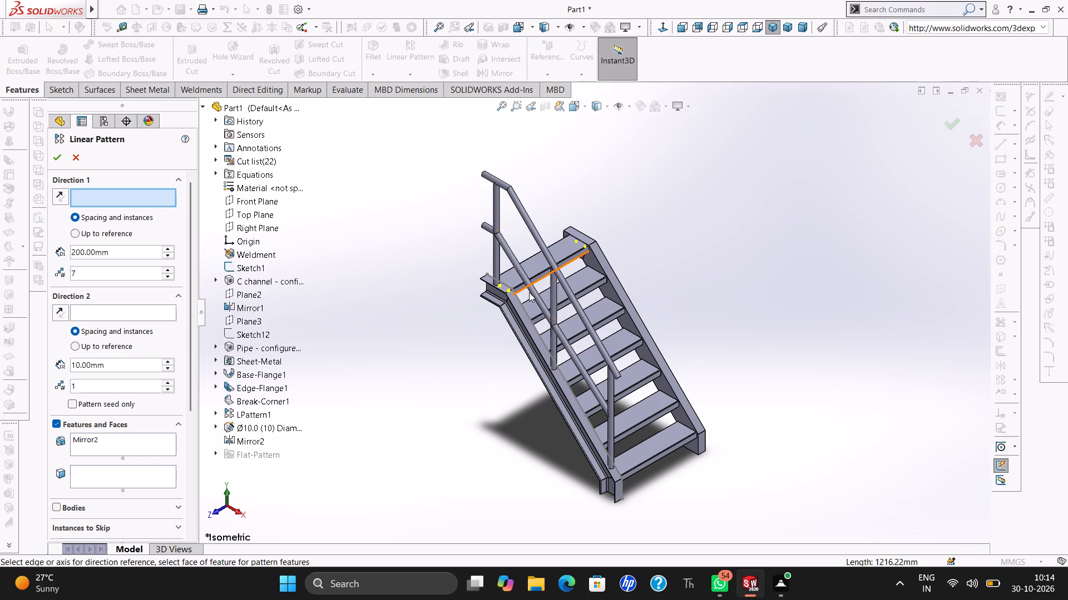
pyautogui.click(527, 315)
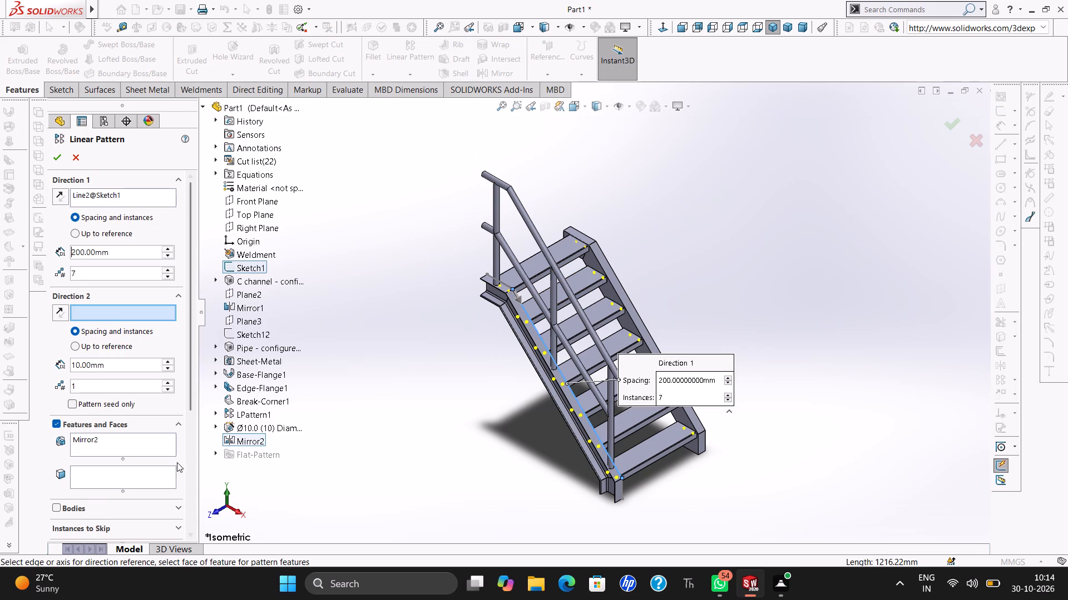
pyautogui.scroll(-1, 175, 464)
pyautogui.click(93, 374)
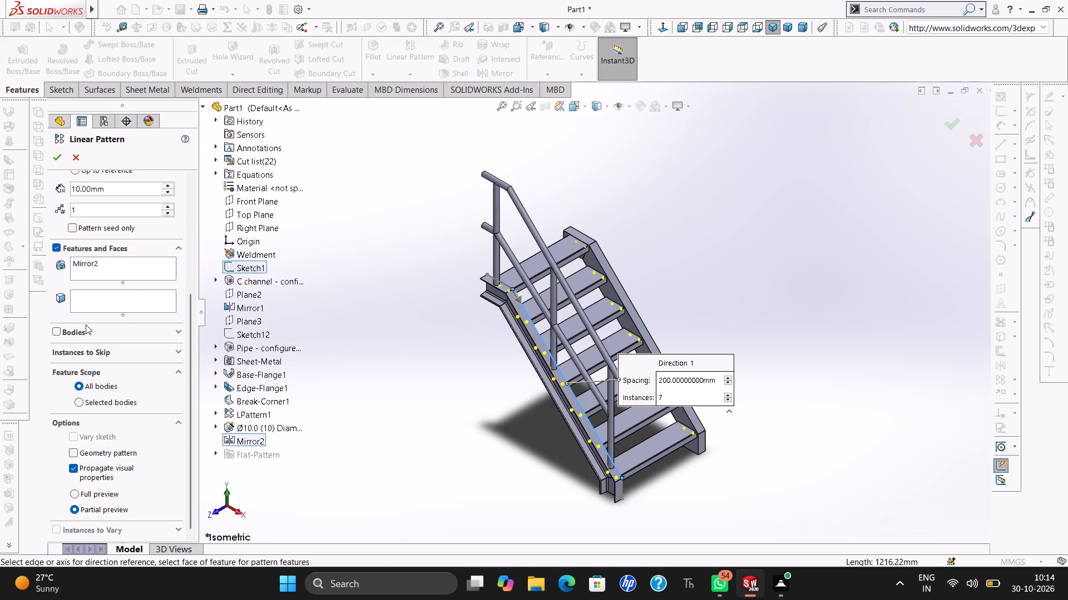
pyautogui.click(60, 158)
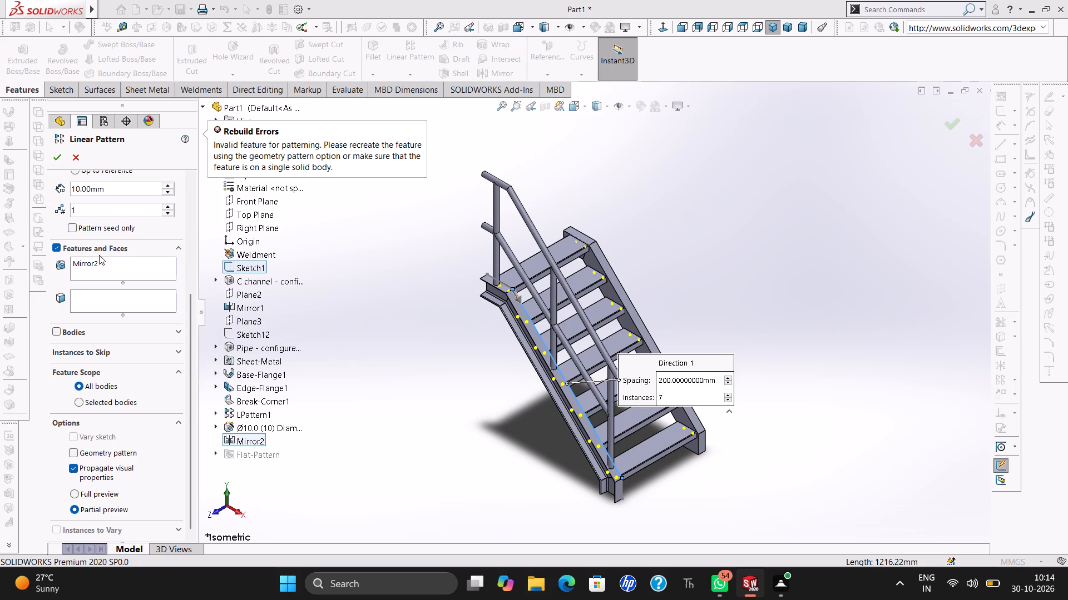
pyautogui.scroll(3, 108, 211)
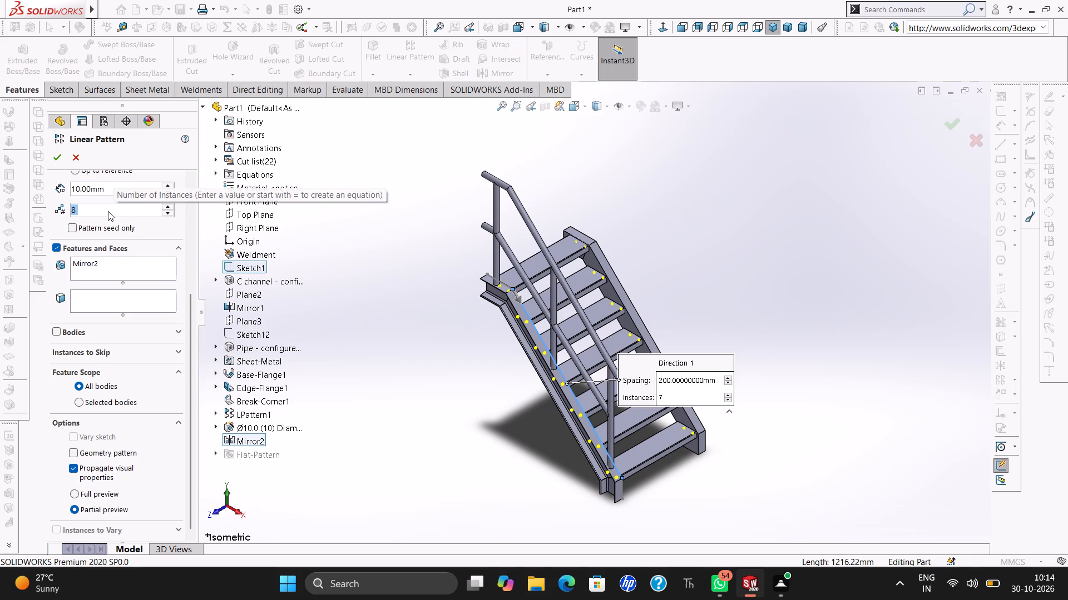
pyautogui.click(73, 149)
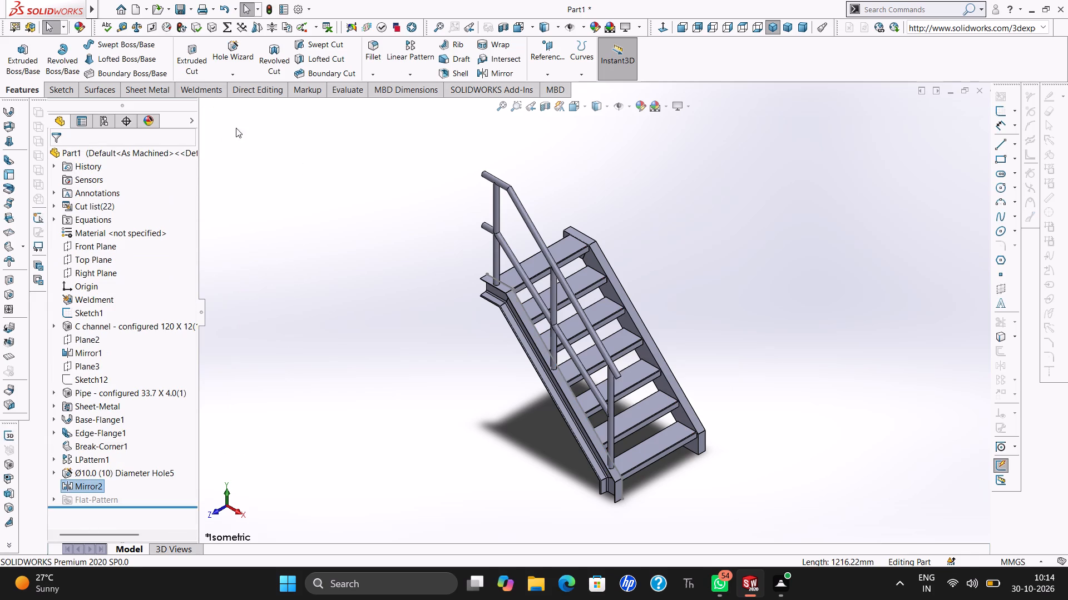
# Linearly pattern Mirror2 along the sloped Sketch1 line, 200 mm spacing and 7 instances, scoped to all bodies with Geometry pattern enabled.
pyautogui.click(402, 61)
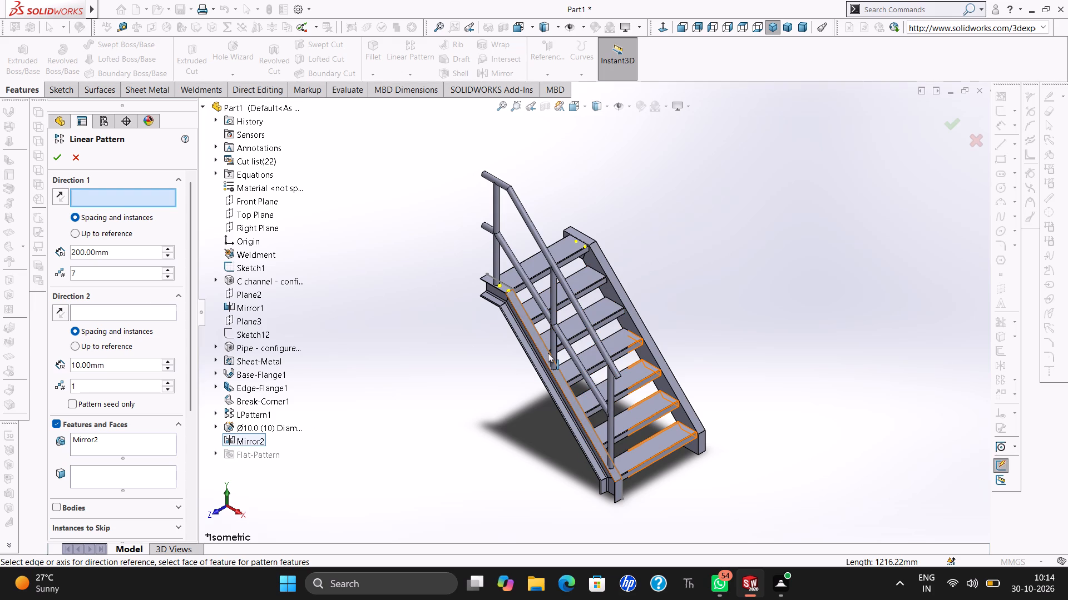
pyautogui.keyDown('ctrl'); pyautogui.scroll(-8, 548, 353); pyautogui.keyUp('ctrl')
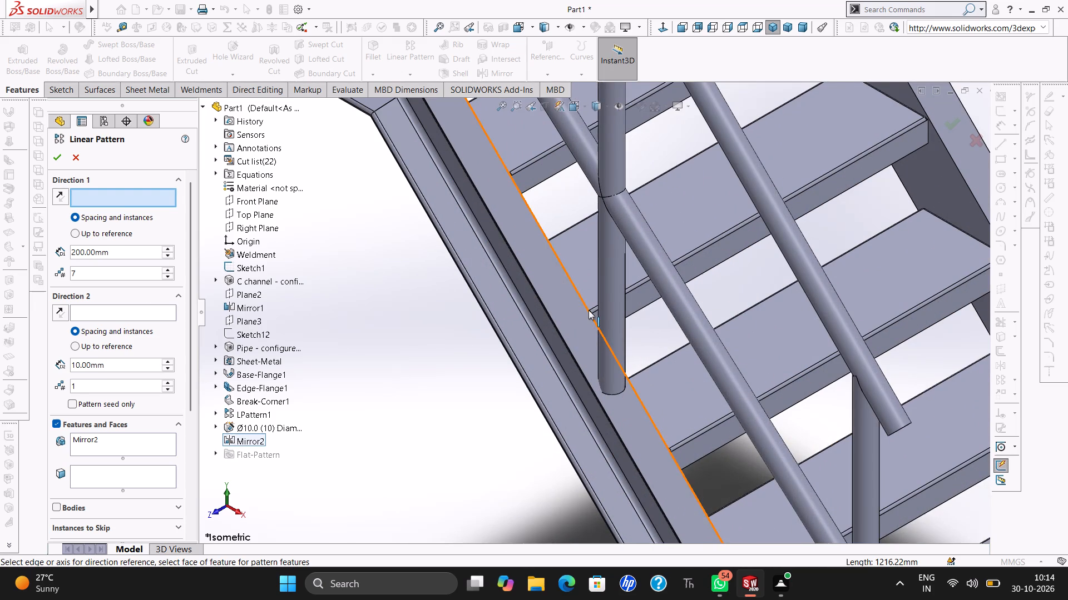
pyautogui.click(589, 310)
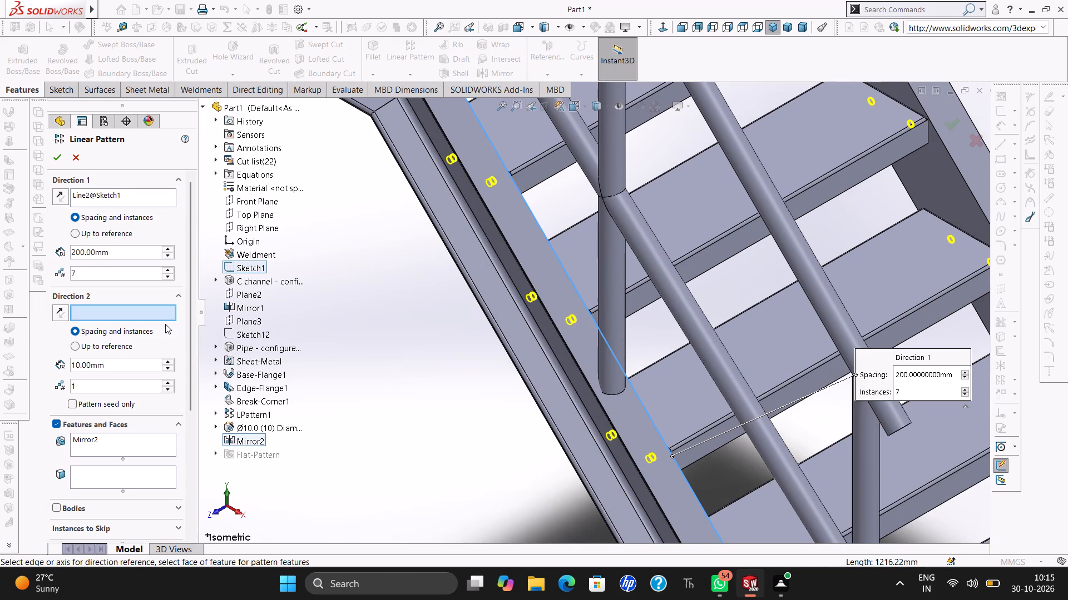
pyautogui.click(165, 324)
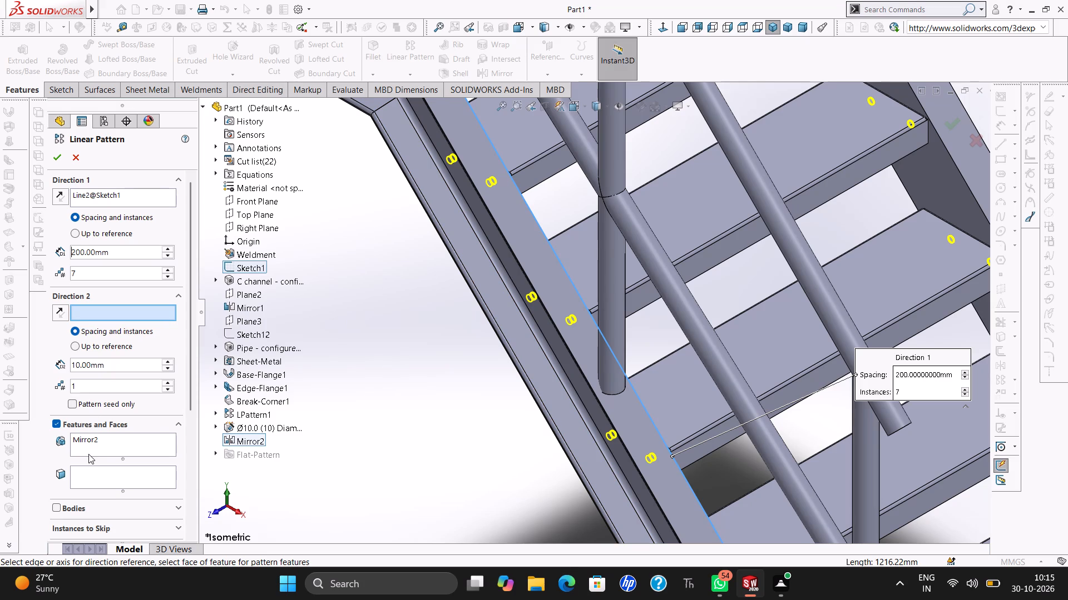
pyautogui.scroll(-1, 88, 454)
pyautogui.click(176, 508)
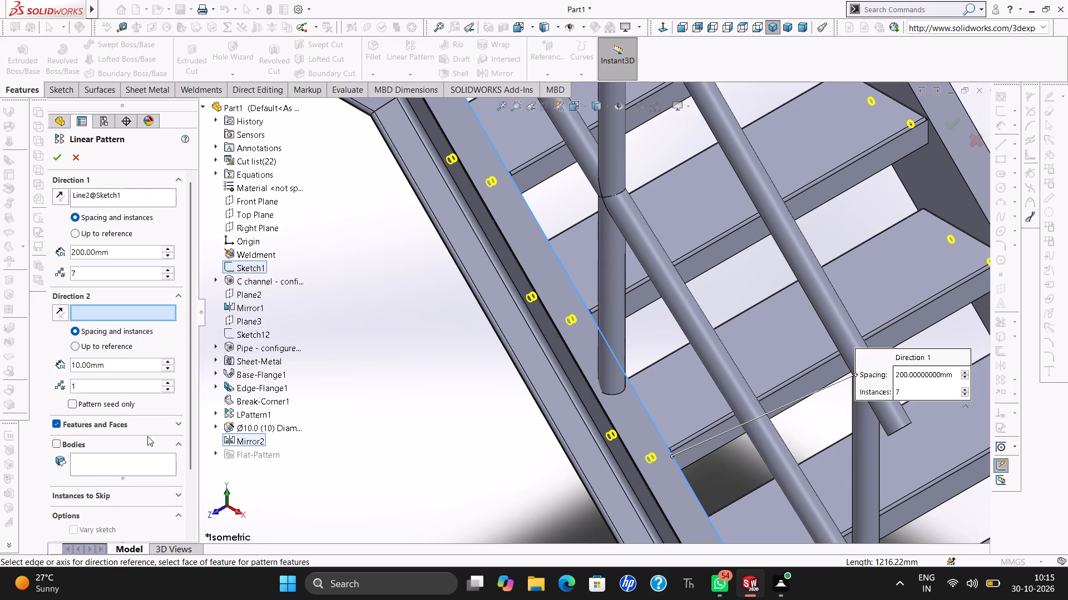
pyautogui.click(174, 425)
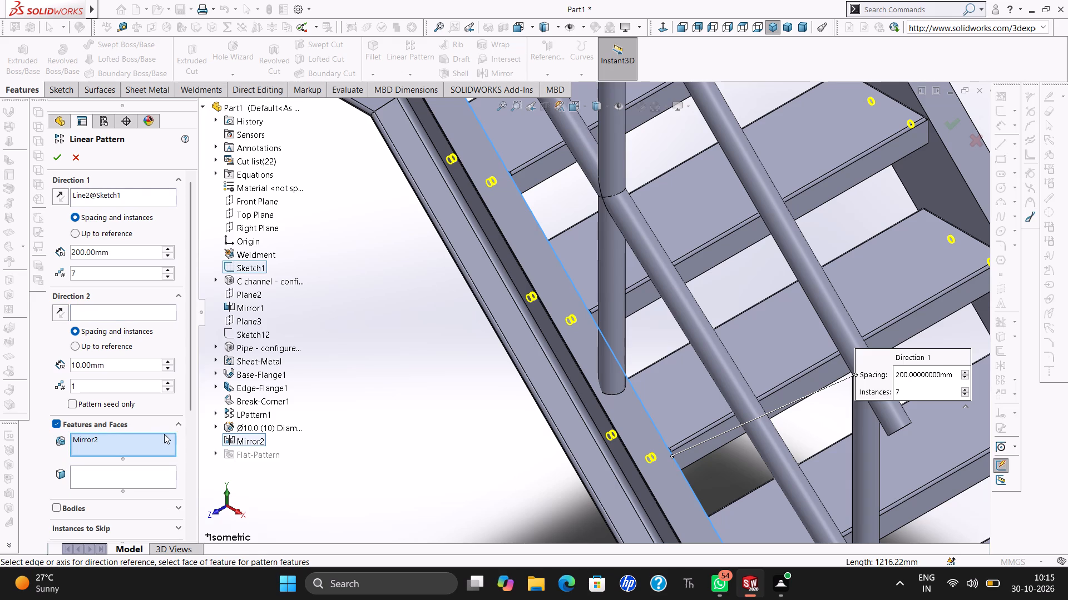
pyautogui.scroll(-1, 169, 508)
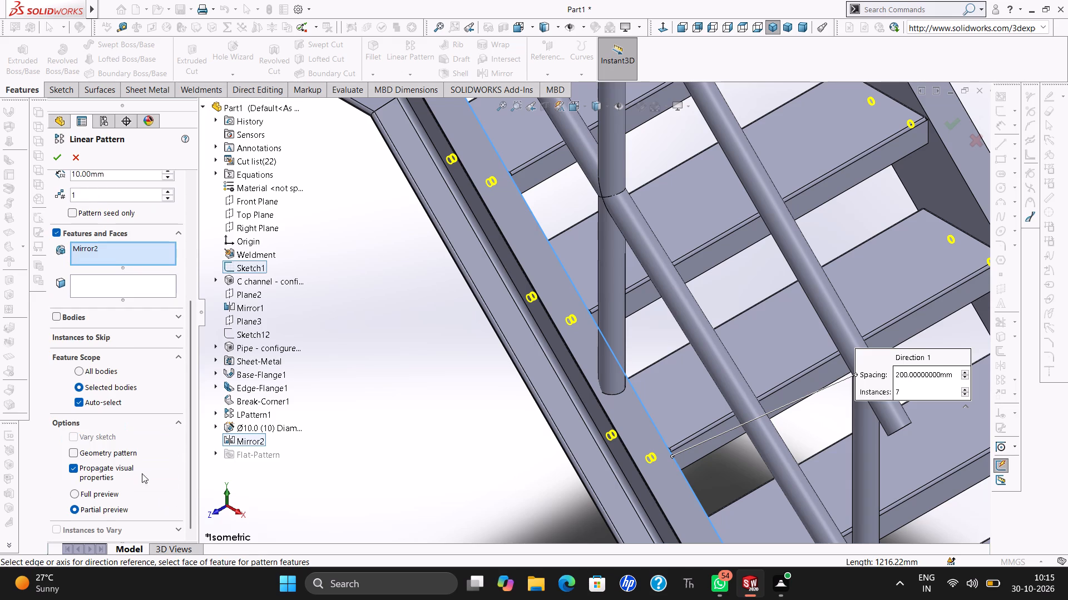
pyautogui.click(82, 368)
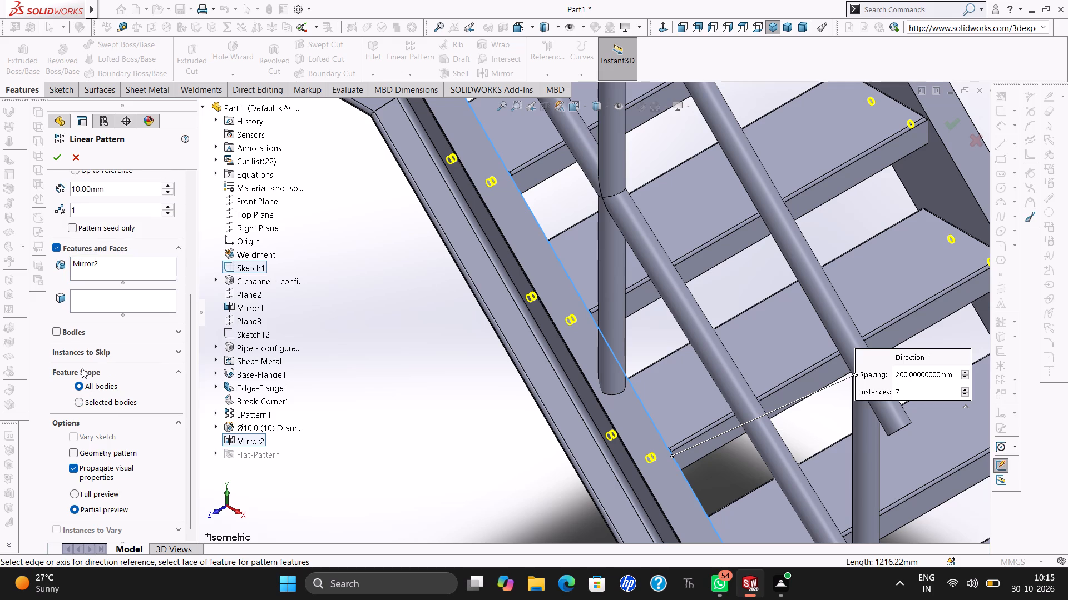
pyautogui.click(72, 452)
pyautogui.click(58, 165)
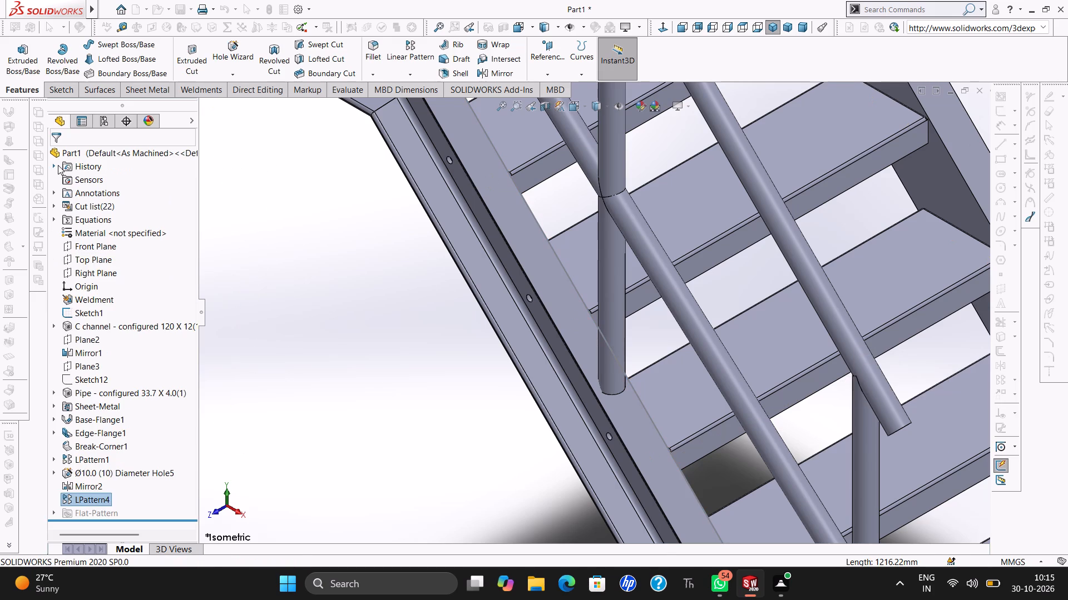
# Examine the patterned holes along both stringers and the treads from several rotated views, finishing in an isometric view.
pyautogui.click(405, 231)
pyautogui.keyDown('ctrl'); pyautogui.scroll(2, 405, 231); pyautogui.keyUp('ctrl')
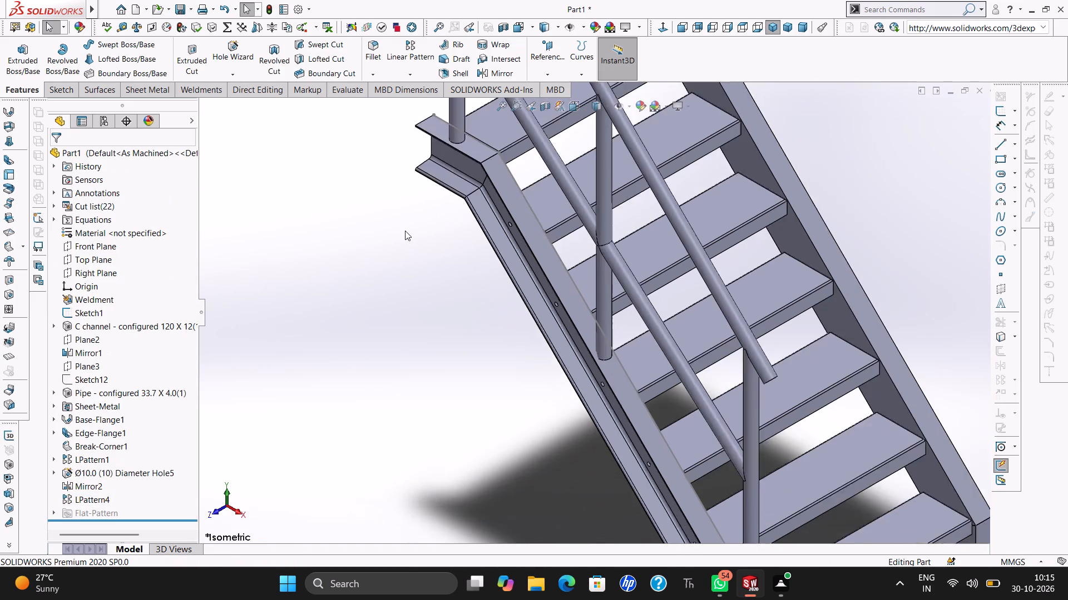
pyautogui.keyDown('ctrl'); pyautogui.scroll(4, 405, 231); pyautogui.keyUp('ctrl')
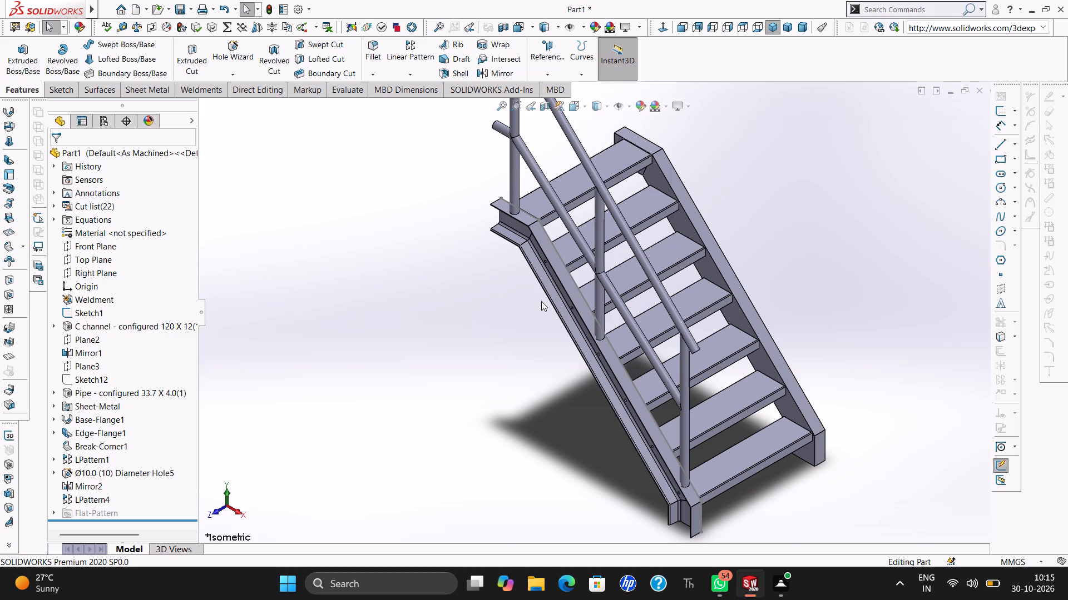
pyautogui.press('Left')
pyautogui.press('Left')
pyautogui.press('Left')
pyautogui.press('Left')
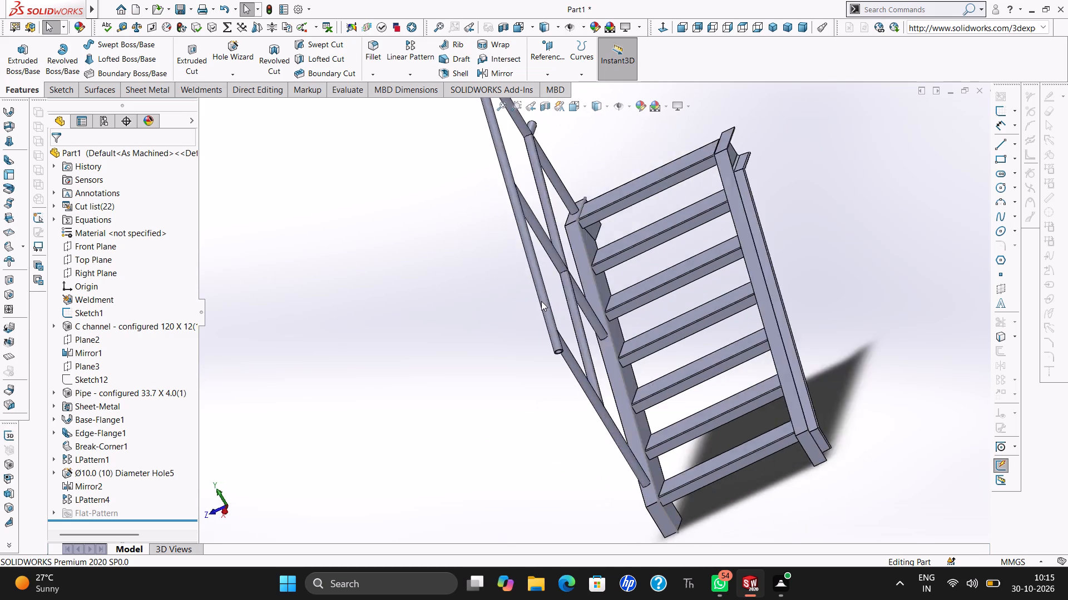
pyautogui.press('Left')
pyautogui.press('Left')
pyautogui.press('Left')
pyautogui.press('Right')
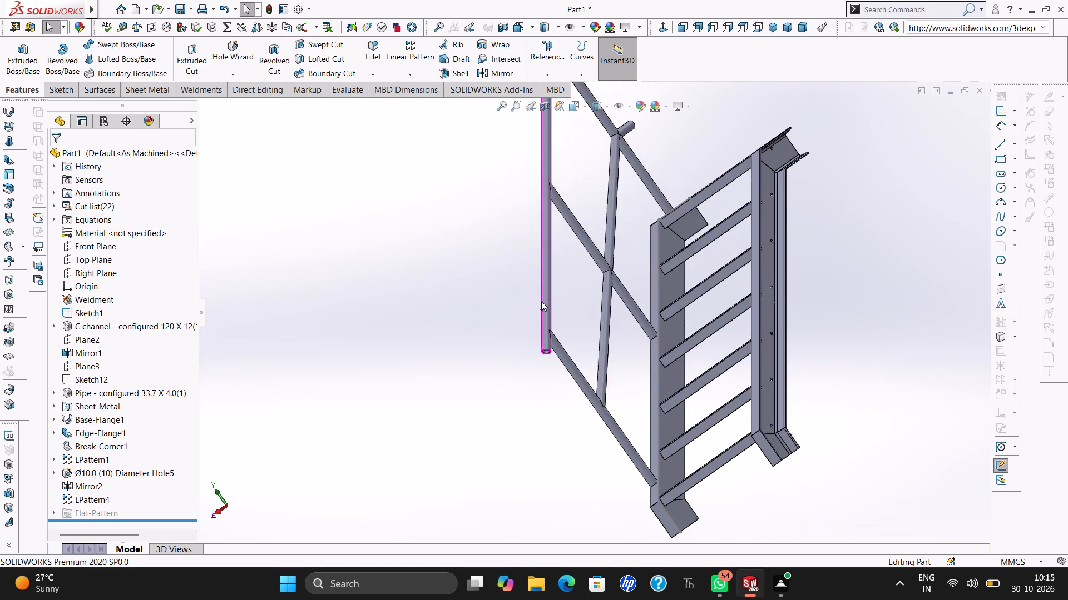
pyautogui.press('Right')
pyautogui.press('Right')
pyautogui.press('Right')
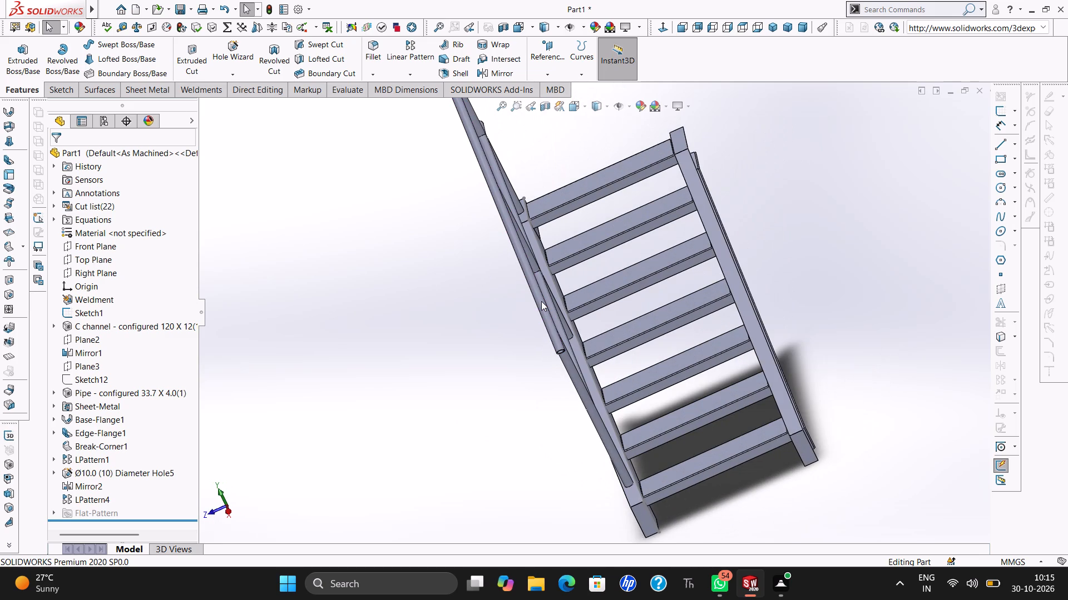
pyautogui.hotkey('ctrl', '7')
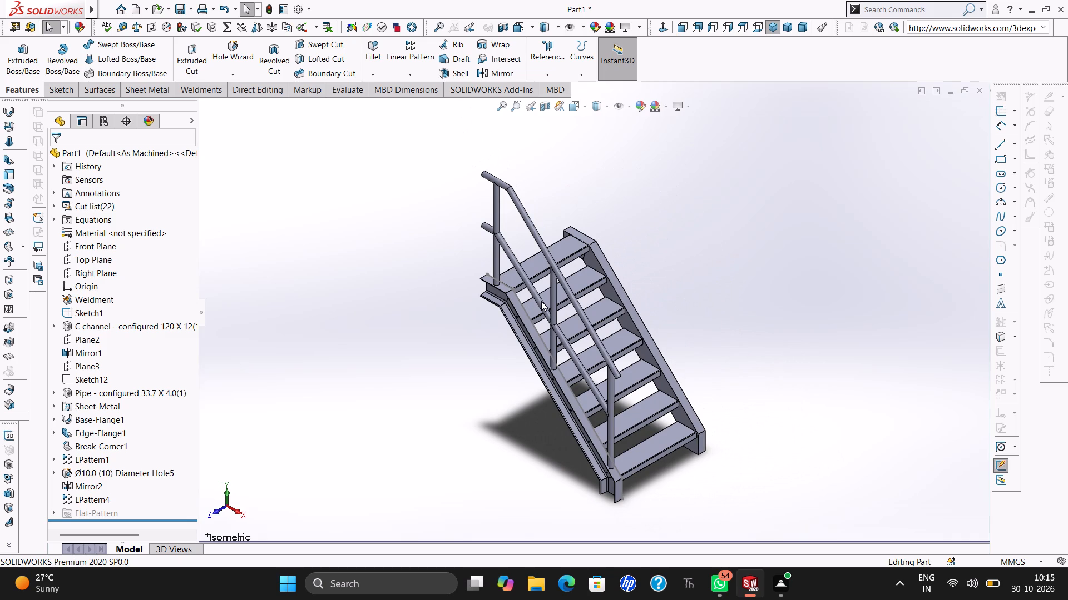
pyautogui.press('Right')
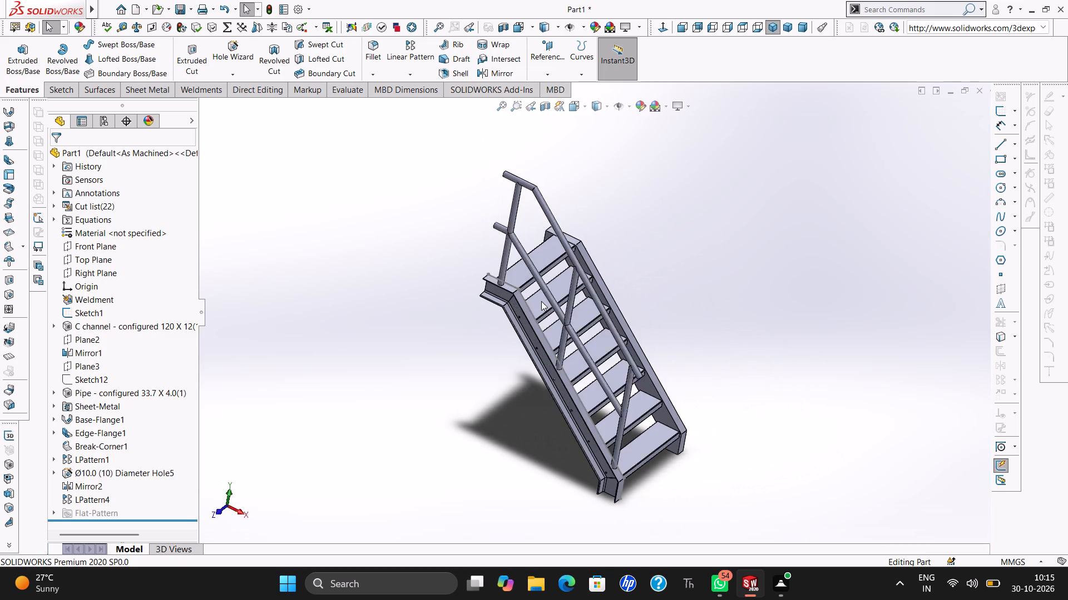
pyautogui.press('Right')
pyautogui.press('Right')
pyautogui.press('Right')
pyautogui.press('Right')
pyautogui.press('Right')
pyautogui.press('Right')
pyautogui.press('Right')
pyautogui.press('Right')
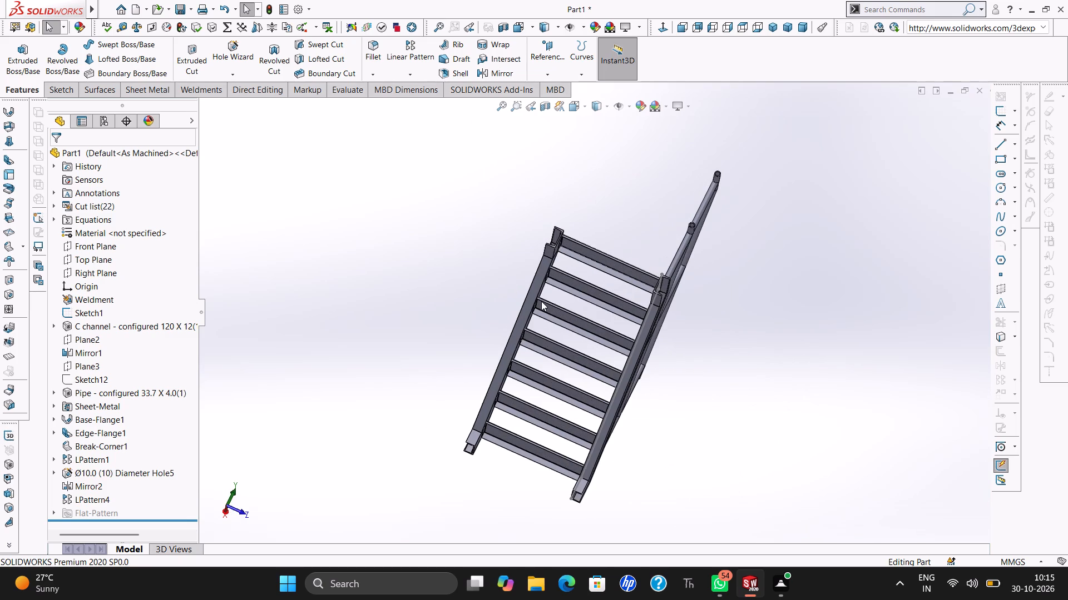
pyautogui.press('Down')
pyautogui.press('Right')
pyautogui.press('Right')
pyautogui.press('Right')
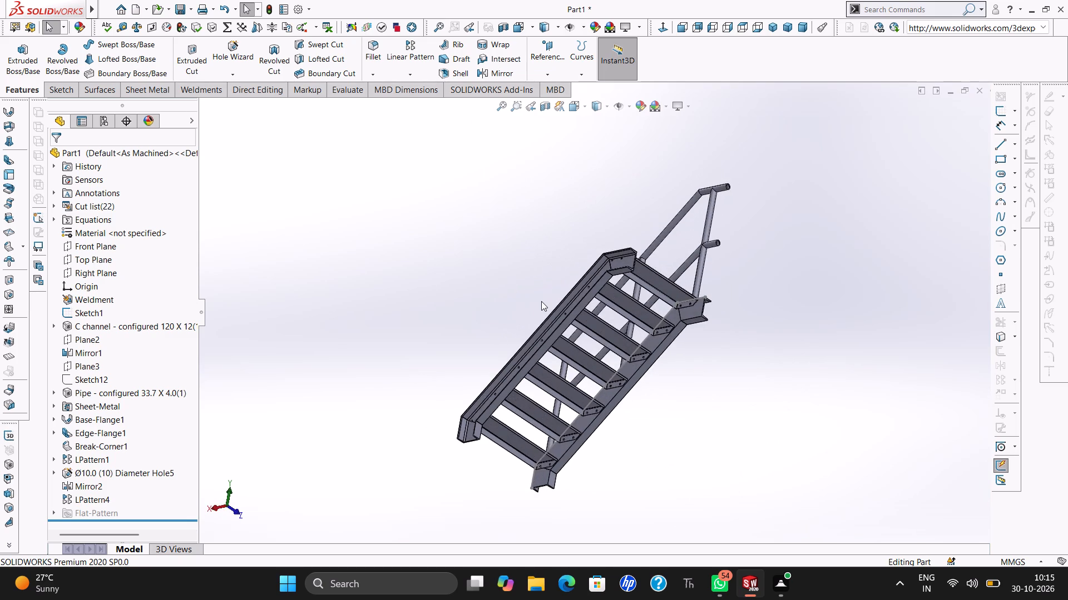
pyautogui.press('Down')
pyautogui.press('Down')
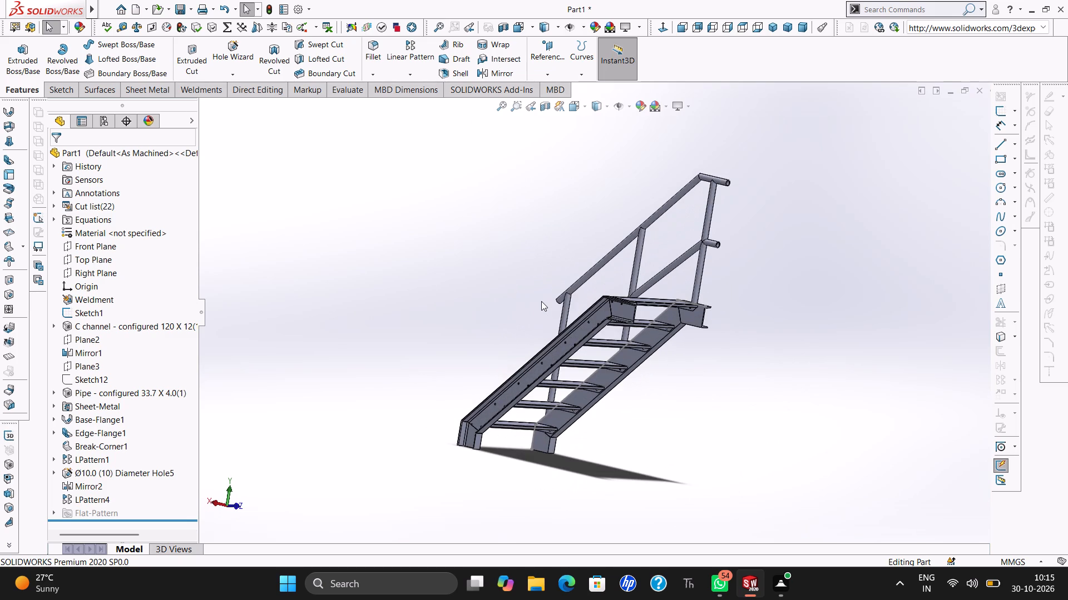
pyautogui.hotkey('ctrl', '7')
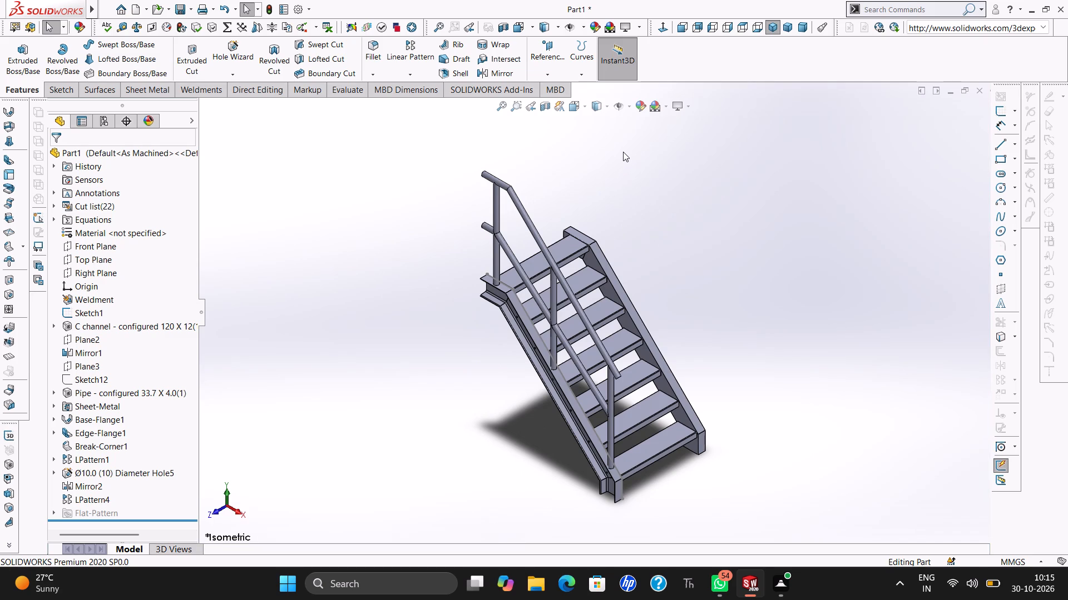
# Turn on perspective display for the stair model.
pyautogui.click(684, 105)
pyautogui.click(693, 146)
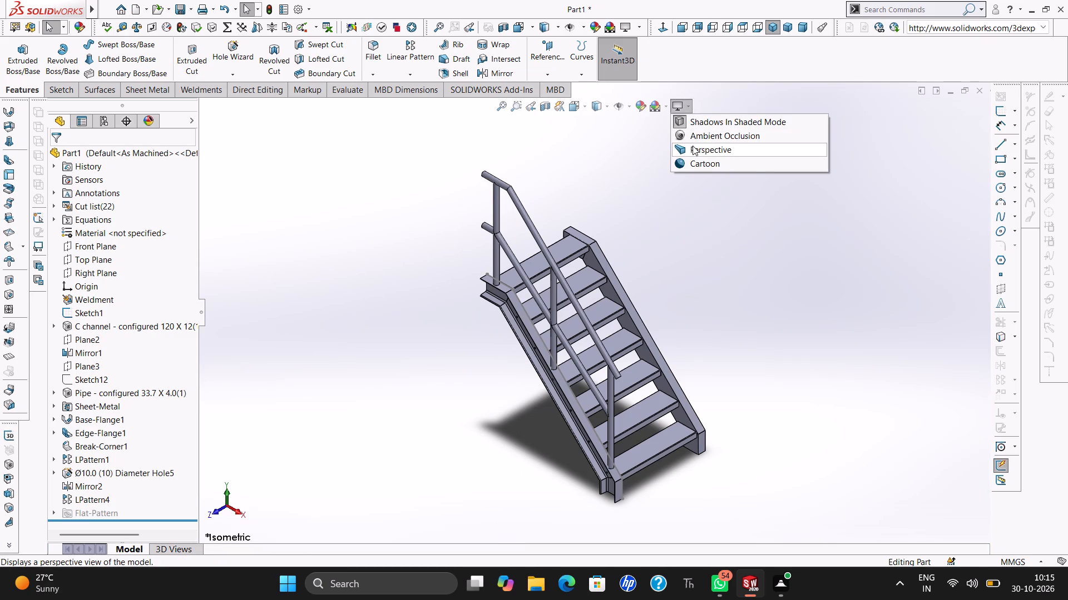
# Apply a light orange colour from the standard swatches to the whole part.
pyautogui.click(638, 104)
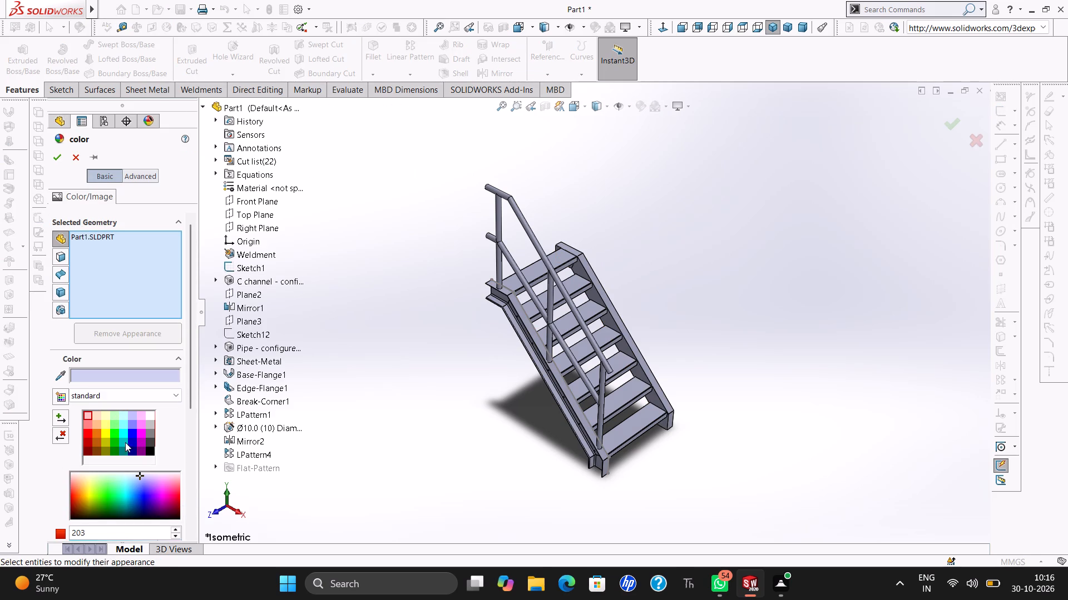
pyautogui.click(92, 438)
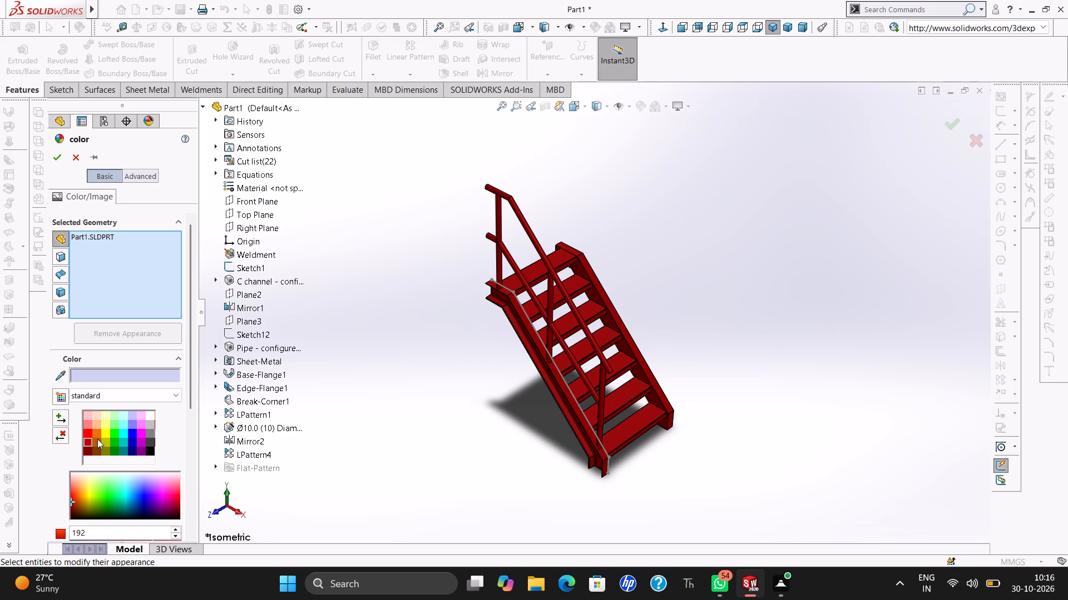
pyautogui.click(97, 439)
pyautogui.click(97, 434)
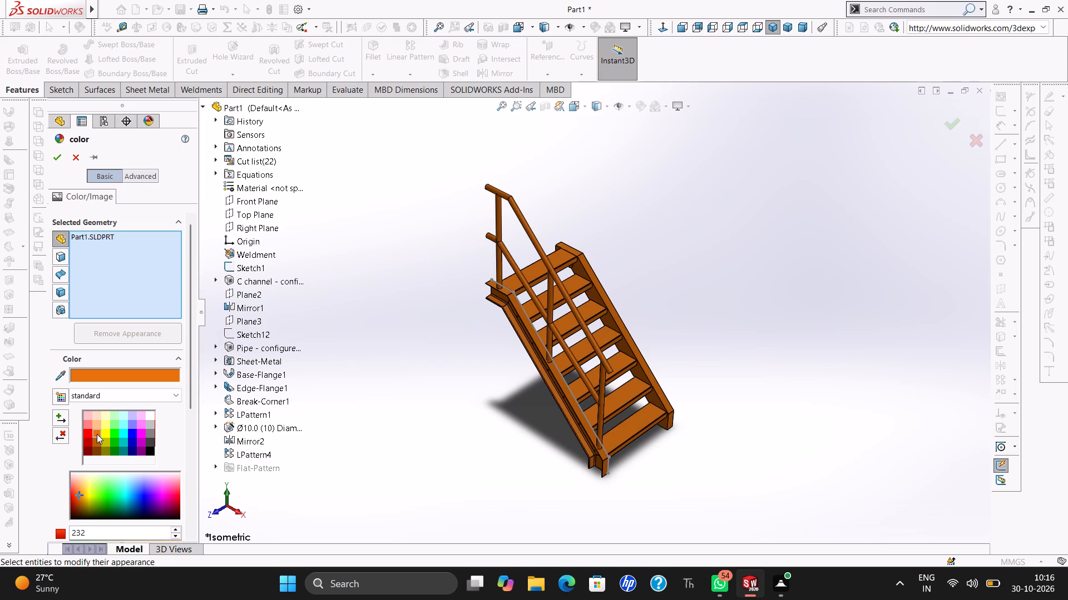
pyautogui.click(97, 424)
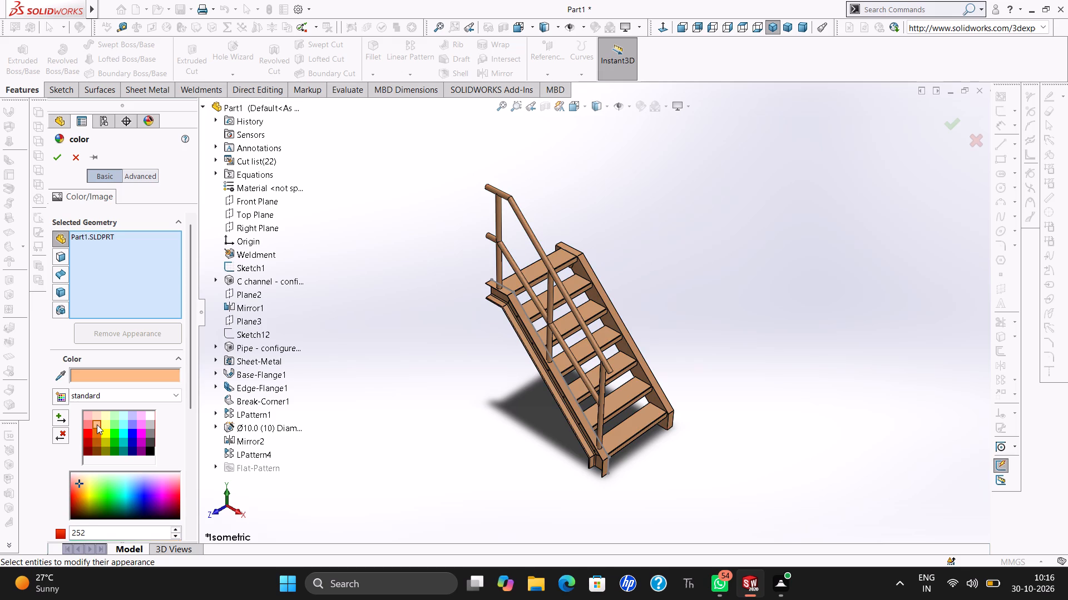
pyautogui.click(56, 157)
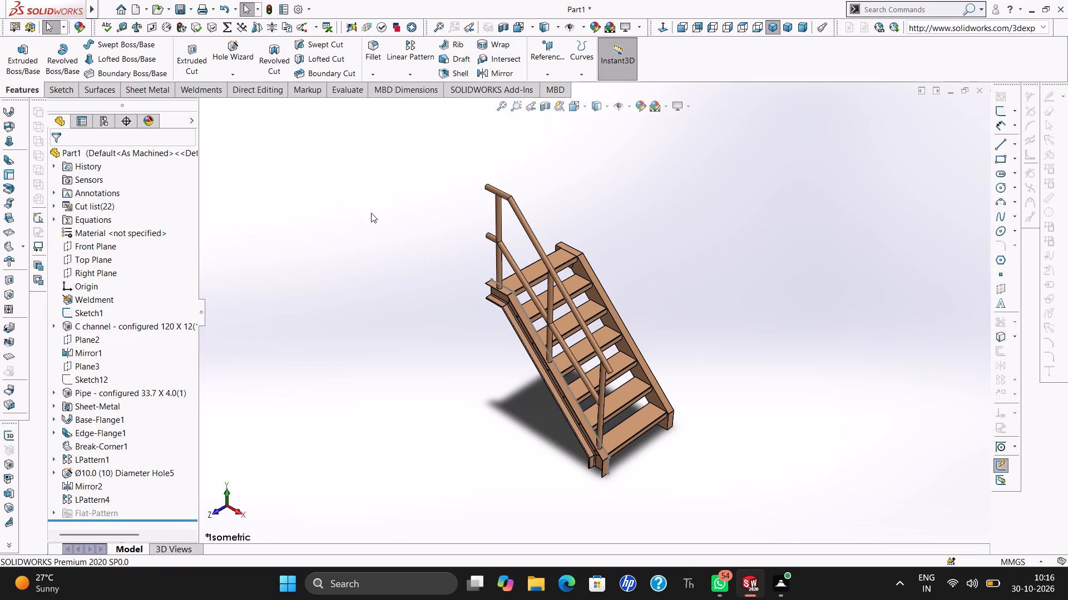
pyautogui.press('Escape')
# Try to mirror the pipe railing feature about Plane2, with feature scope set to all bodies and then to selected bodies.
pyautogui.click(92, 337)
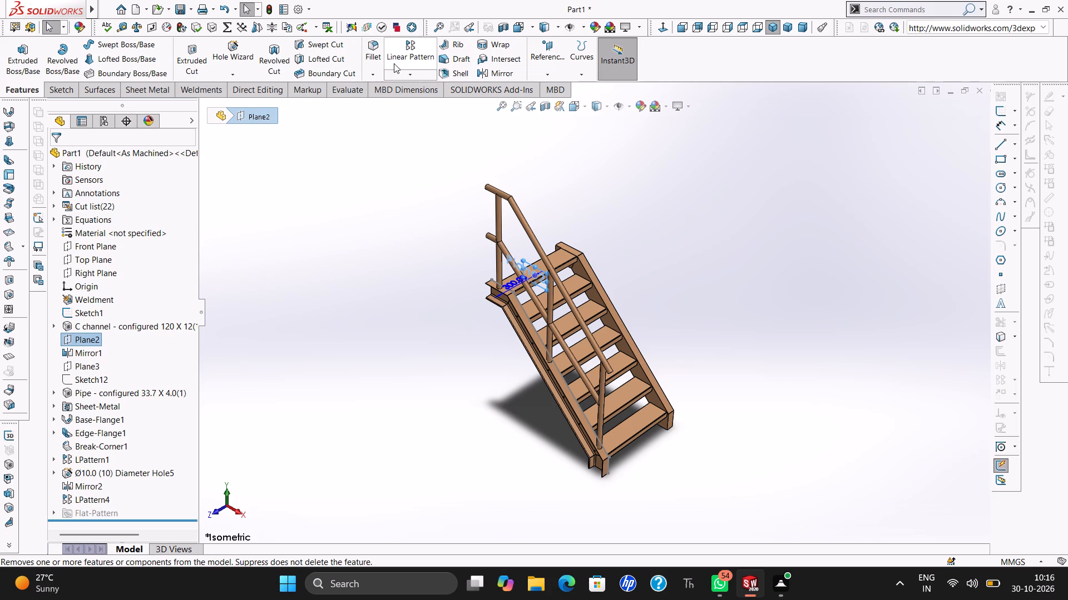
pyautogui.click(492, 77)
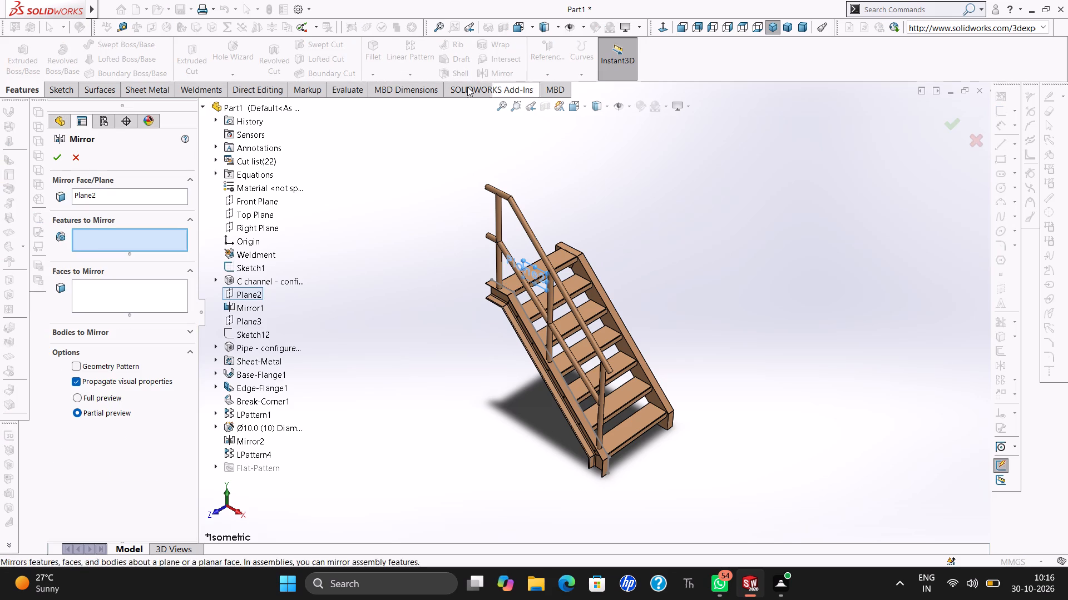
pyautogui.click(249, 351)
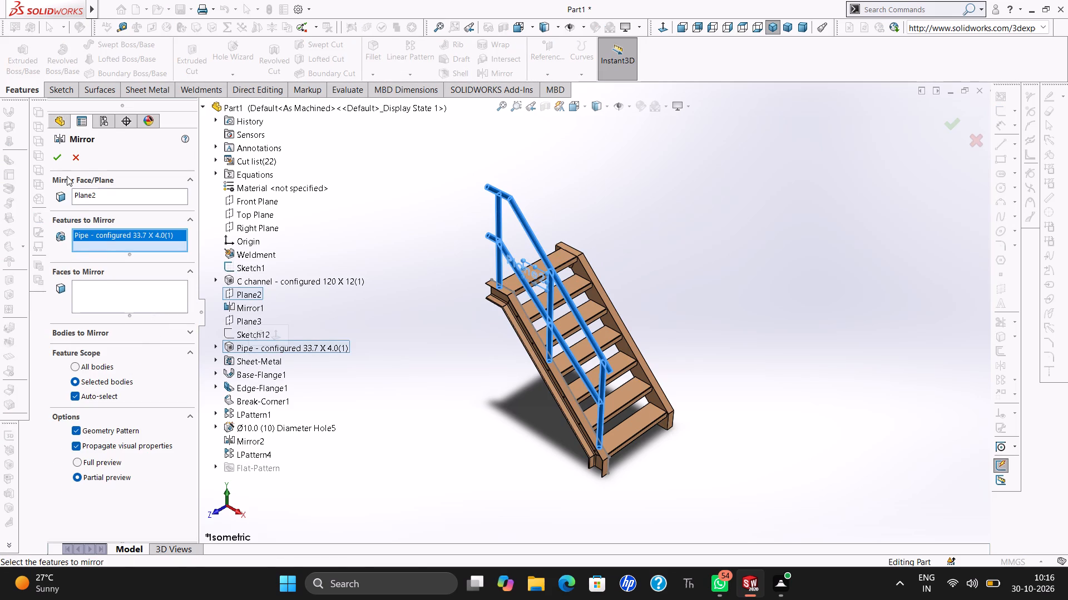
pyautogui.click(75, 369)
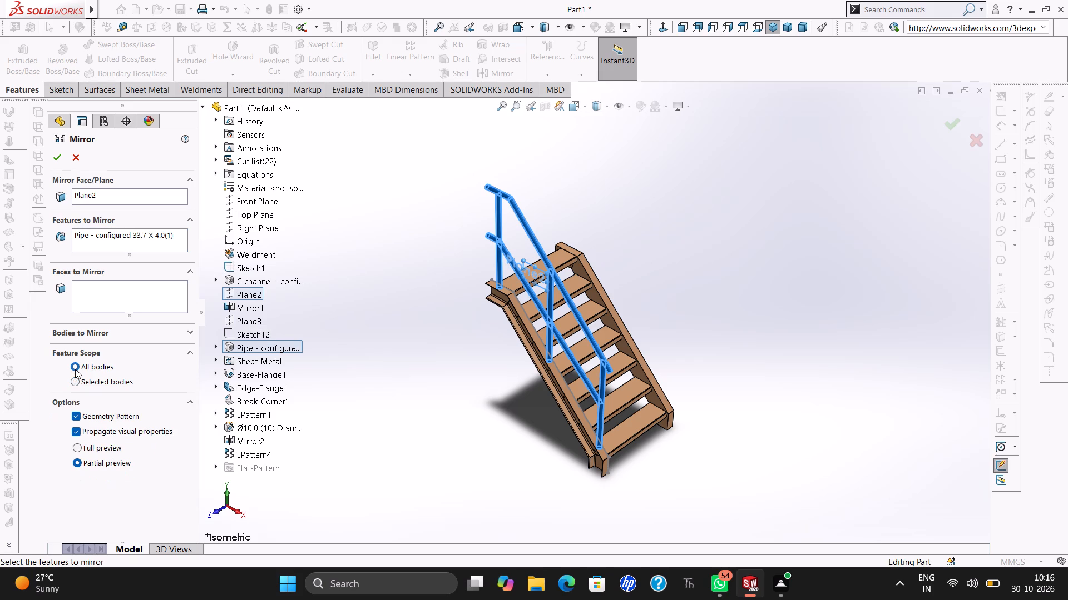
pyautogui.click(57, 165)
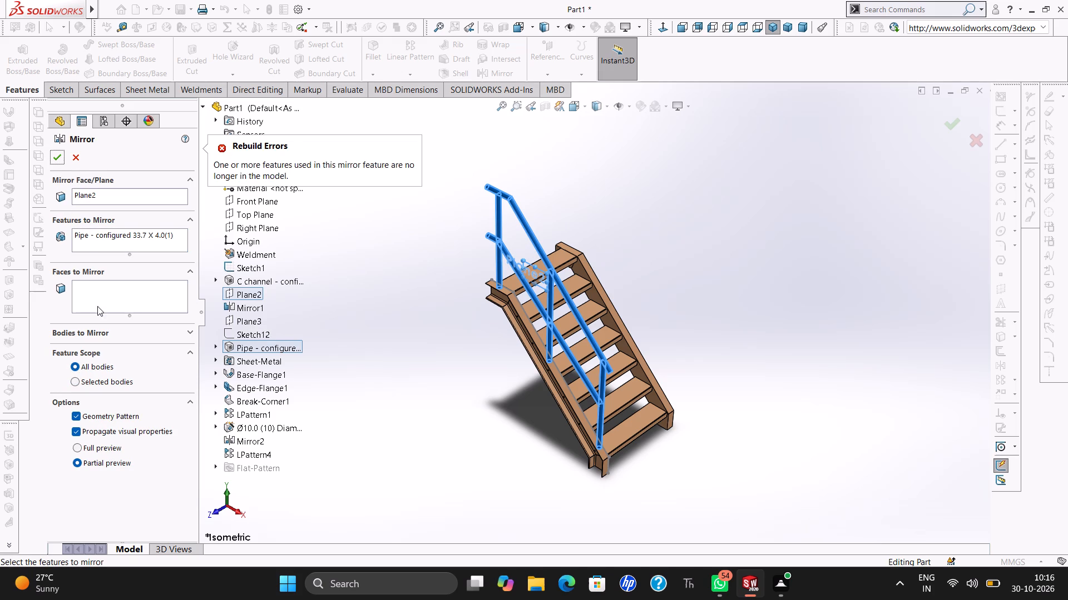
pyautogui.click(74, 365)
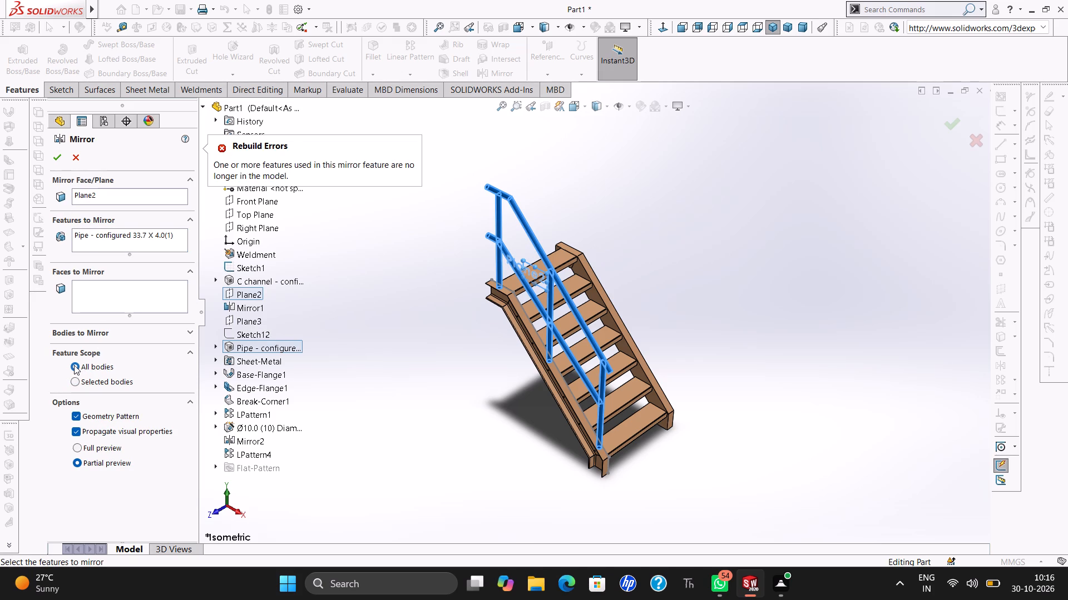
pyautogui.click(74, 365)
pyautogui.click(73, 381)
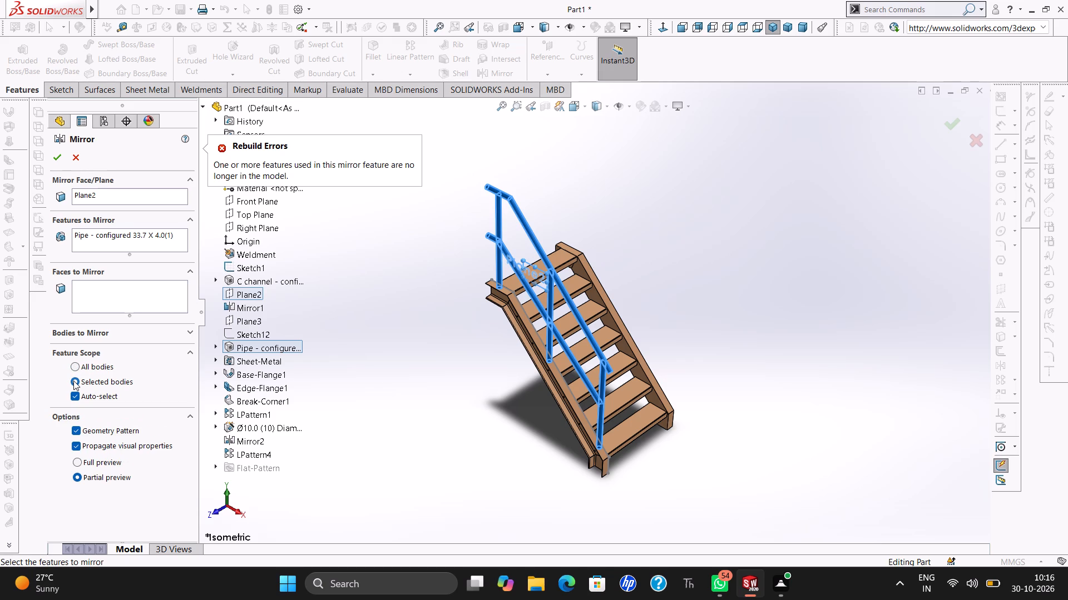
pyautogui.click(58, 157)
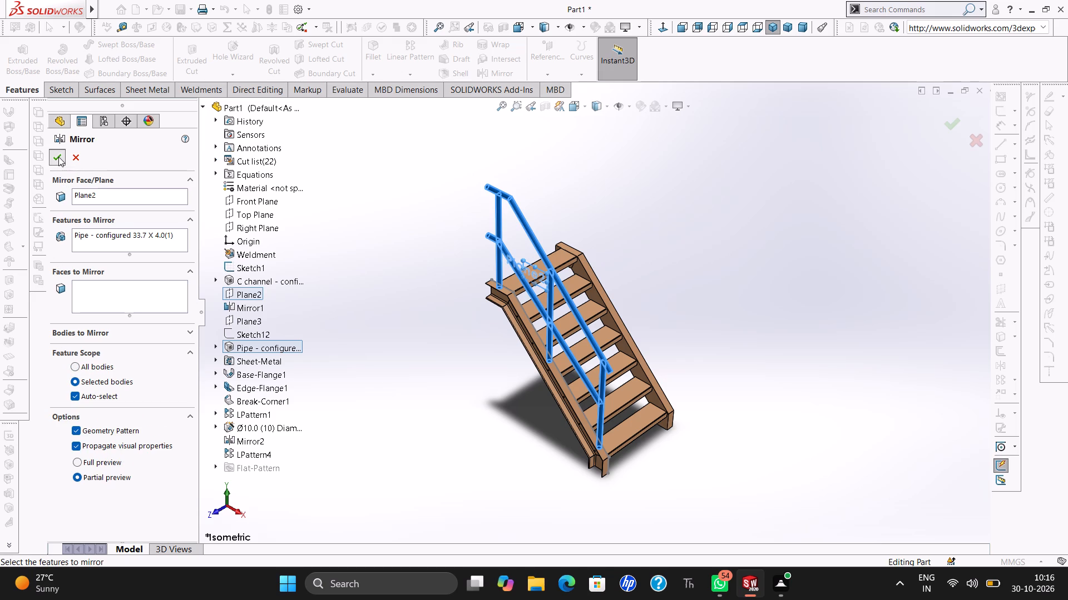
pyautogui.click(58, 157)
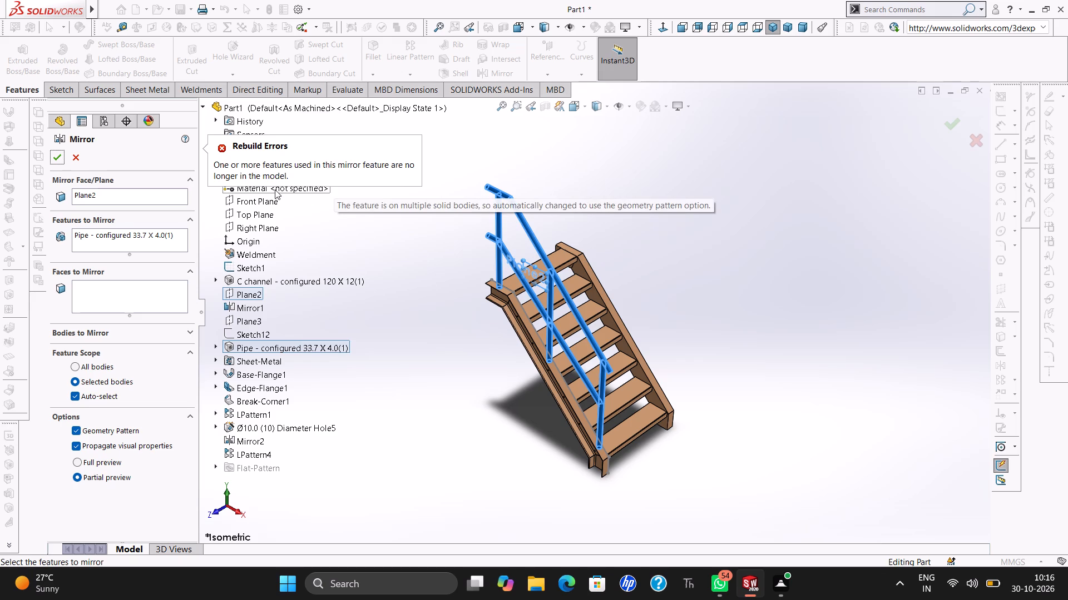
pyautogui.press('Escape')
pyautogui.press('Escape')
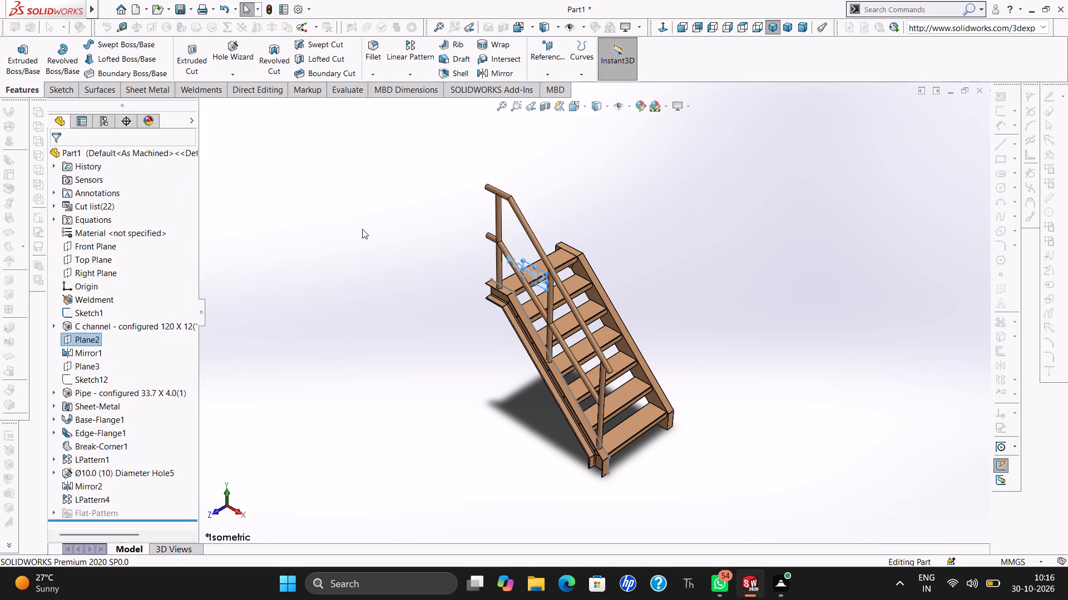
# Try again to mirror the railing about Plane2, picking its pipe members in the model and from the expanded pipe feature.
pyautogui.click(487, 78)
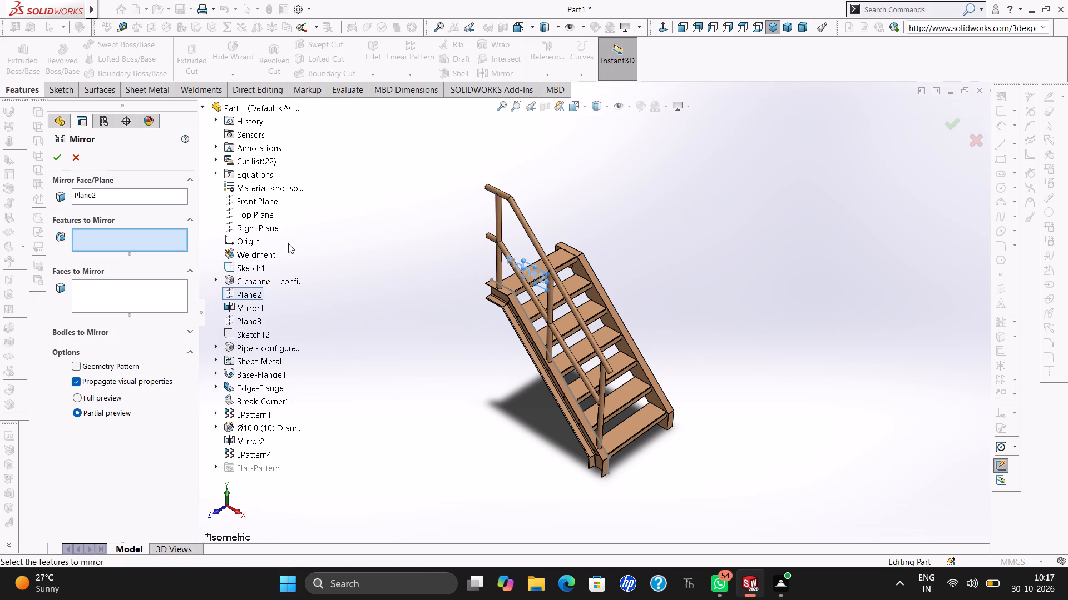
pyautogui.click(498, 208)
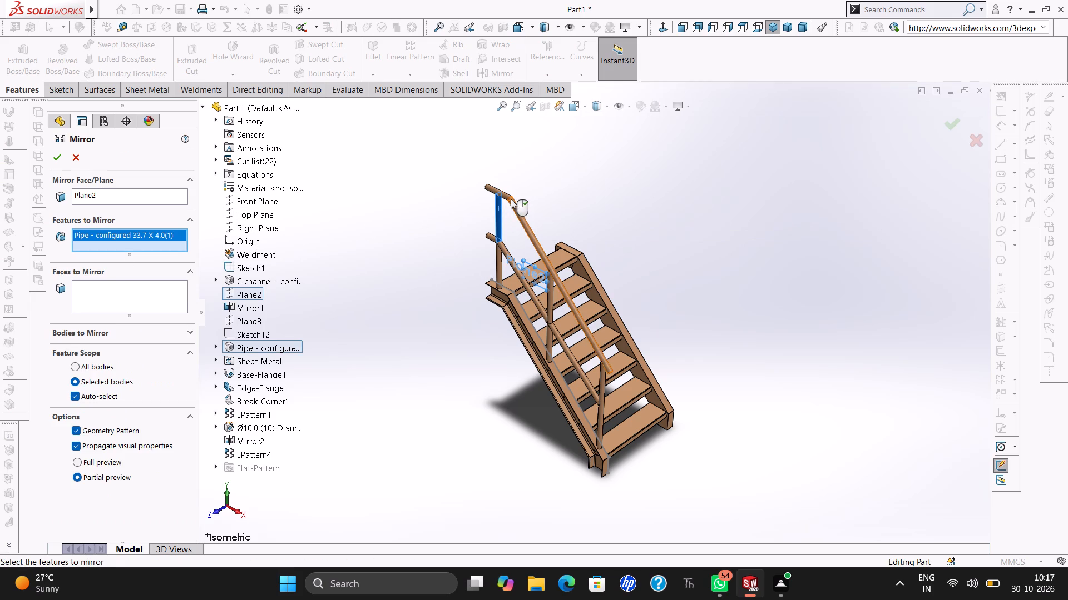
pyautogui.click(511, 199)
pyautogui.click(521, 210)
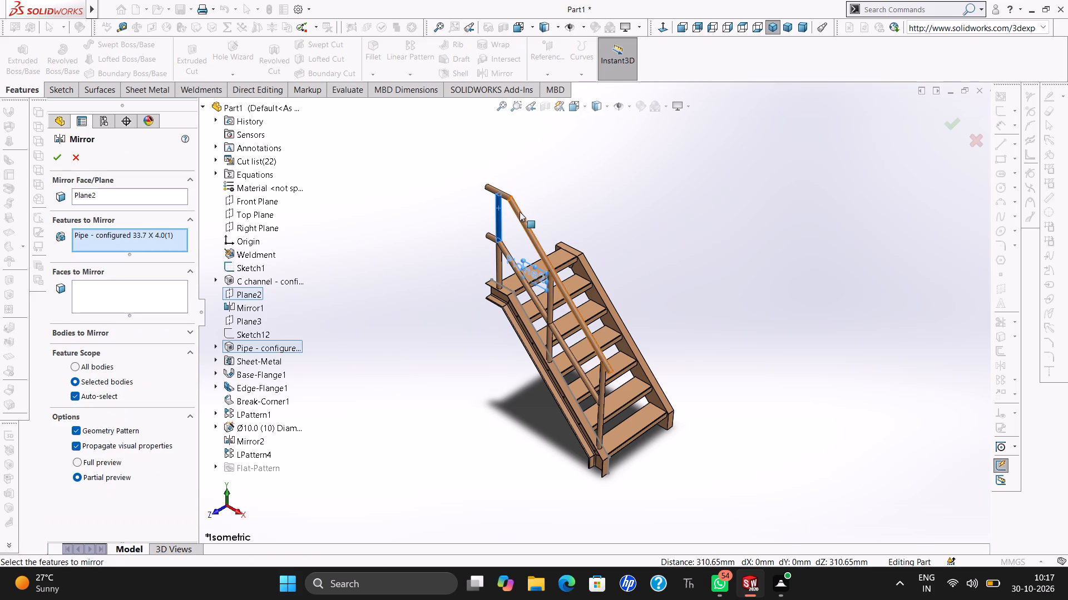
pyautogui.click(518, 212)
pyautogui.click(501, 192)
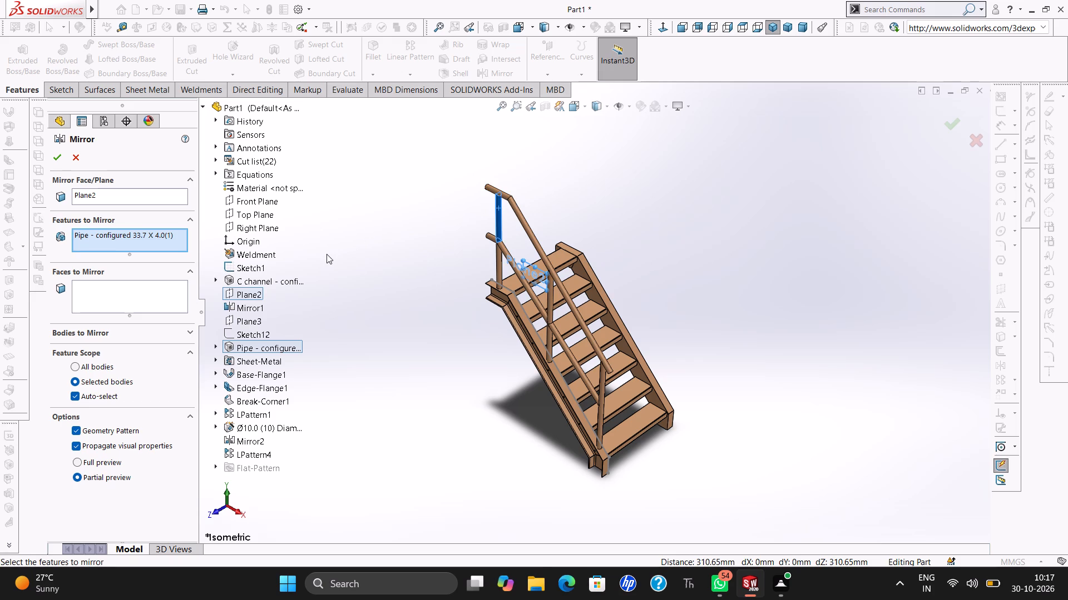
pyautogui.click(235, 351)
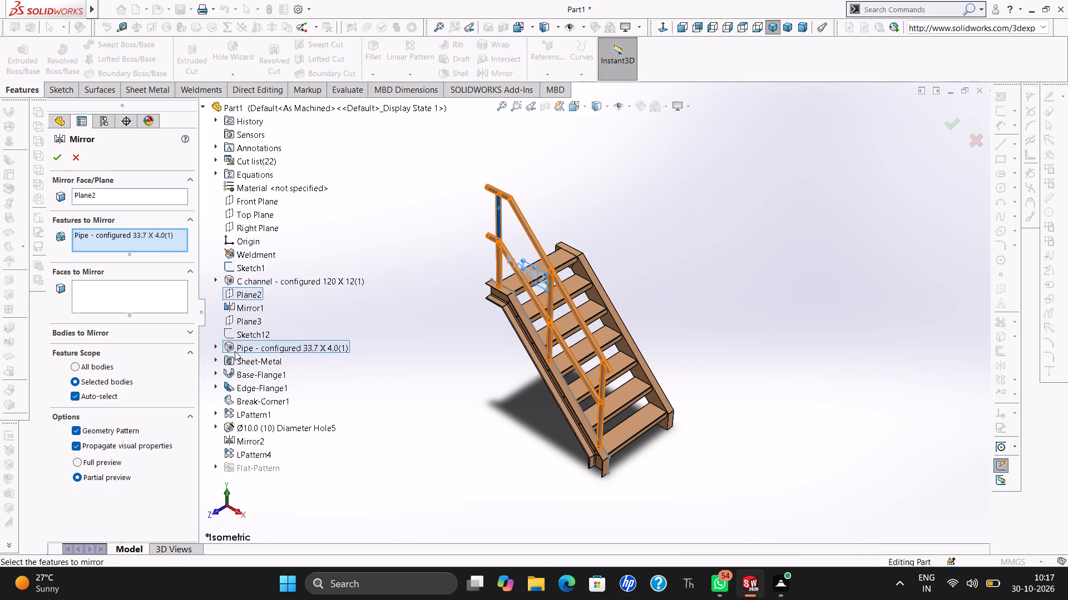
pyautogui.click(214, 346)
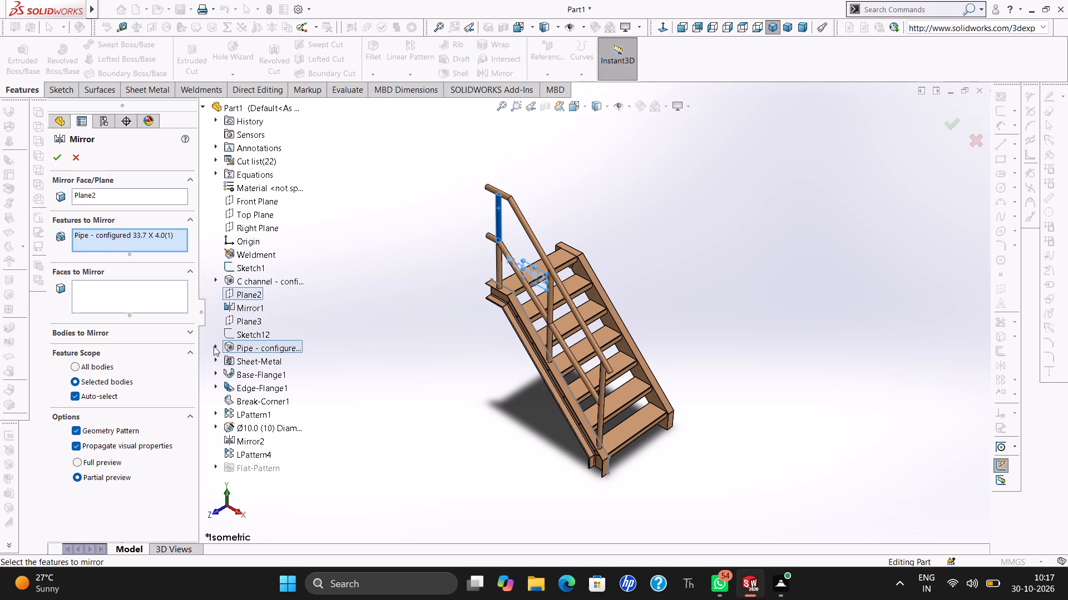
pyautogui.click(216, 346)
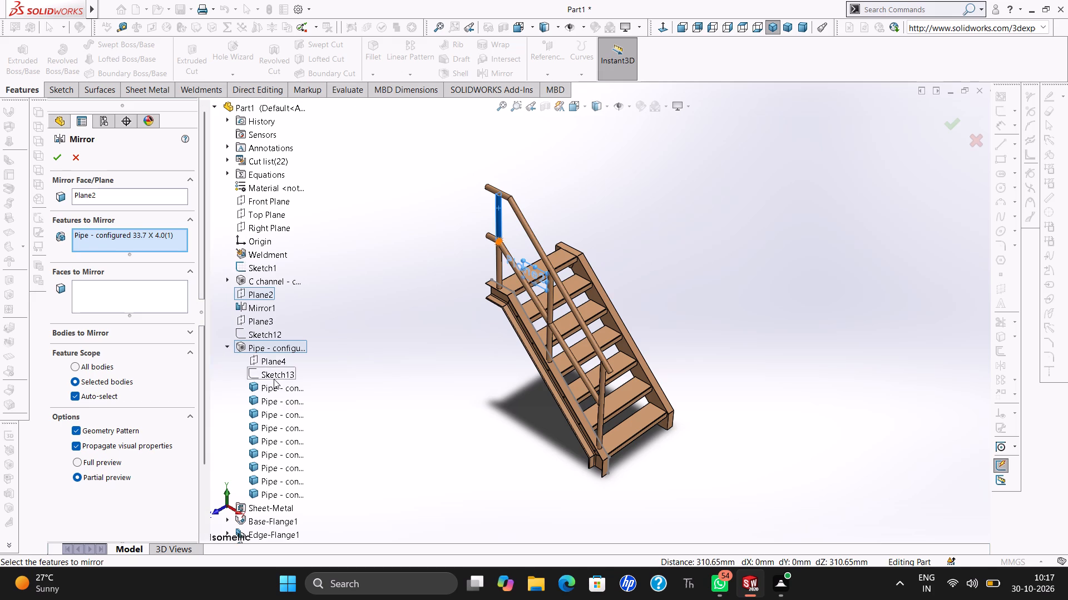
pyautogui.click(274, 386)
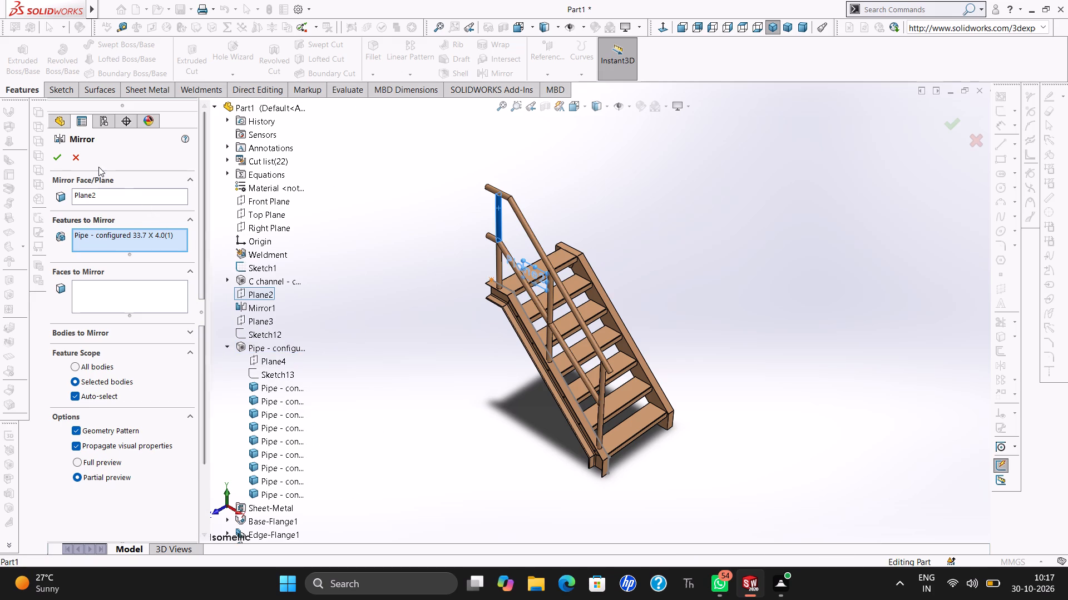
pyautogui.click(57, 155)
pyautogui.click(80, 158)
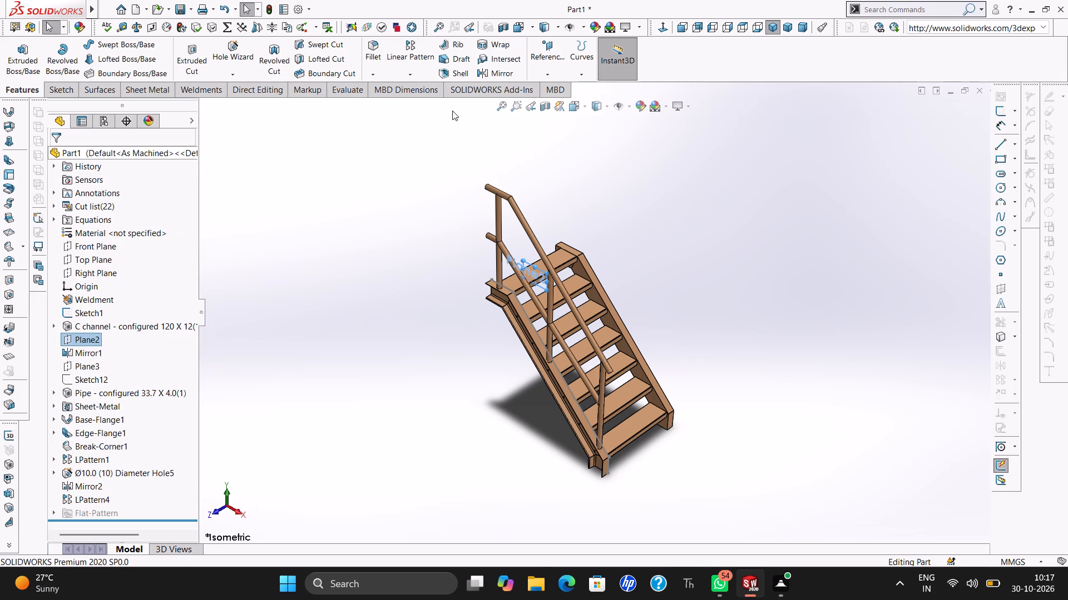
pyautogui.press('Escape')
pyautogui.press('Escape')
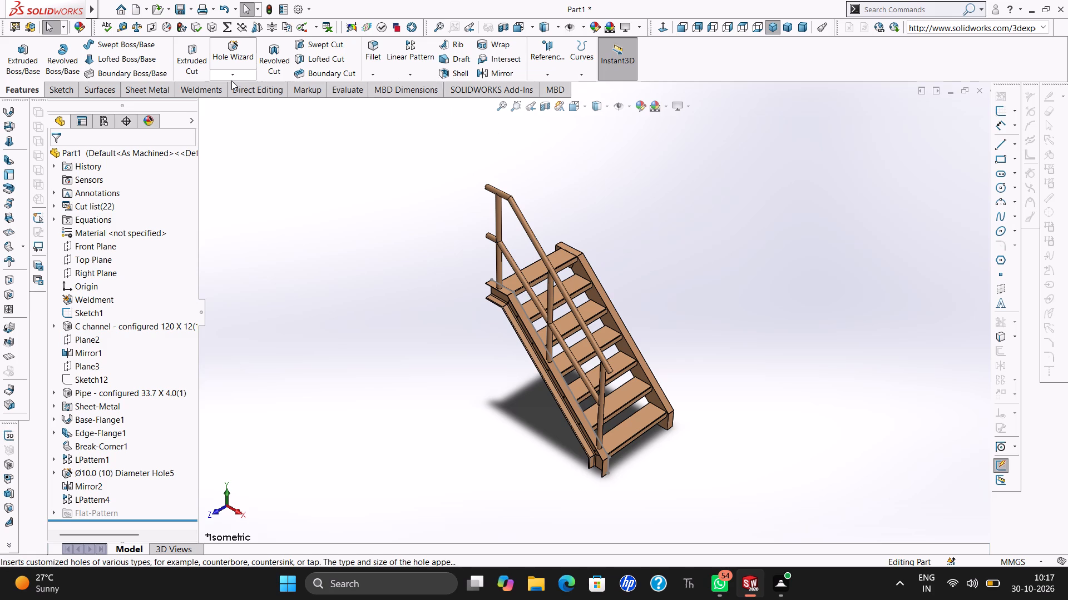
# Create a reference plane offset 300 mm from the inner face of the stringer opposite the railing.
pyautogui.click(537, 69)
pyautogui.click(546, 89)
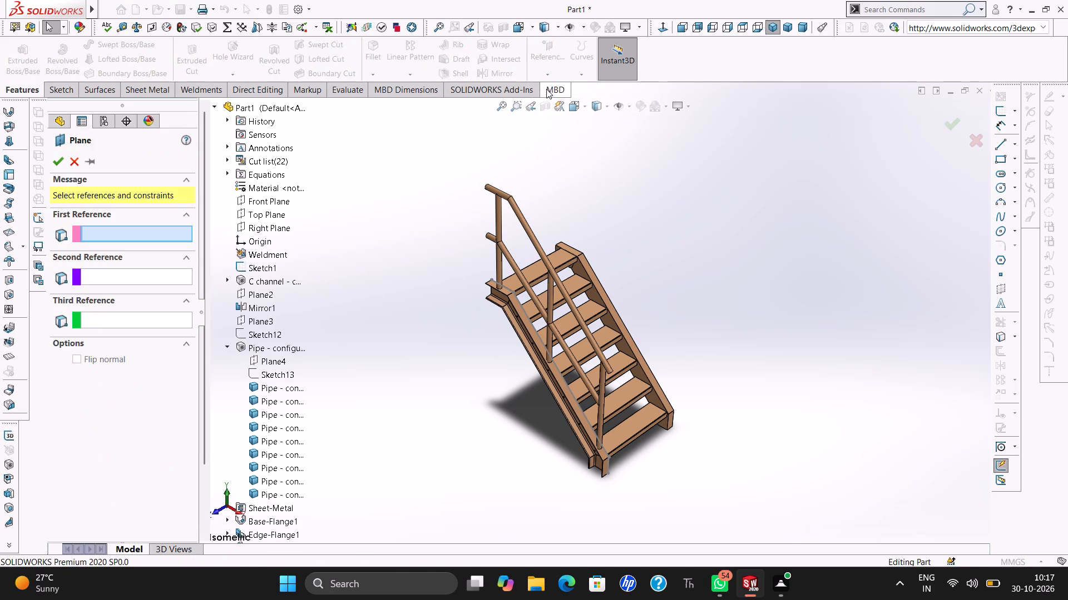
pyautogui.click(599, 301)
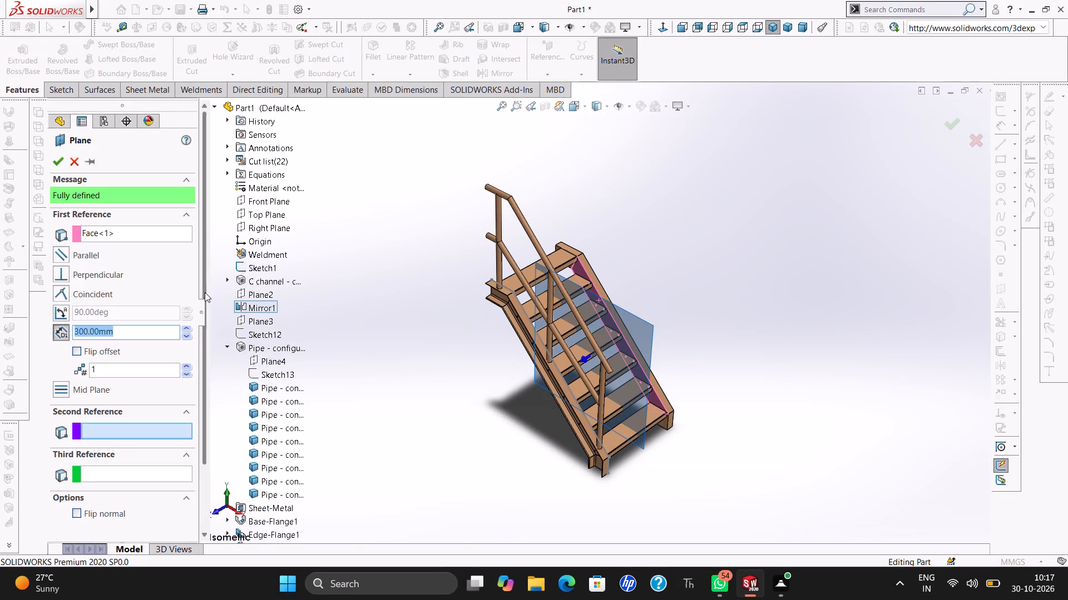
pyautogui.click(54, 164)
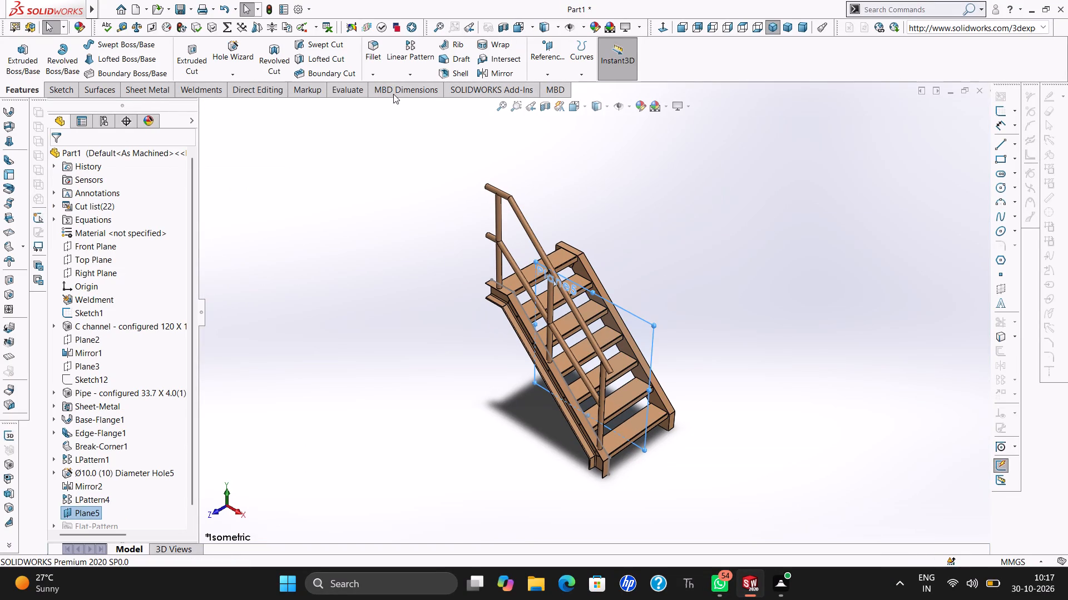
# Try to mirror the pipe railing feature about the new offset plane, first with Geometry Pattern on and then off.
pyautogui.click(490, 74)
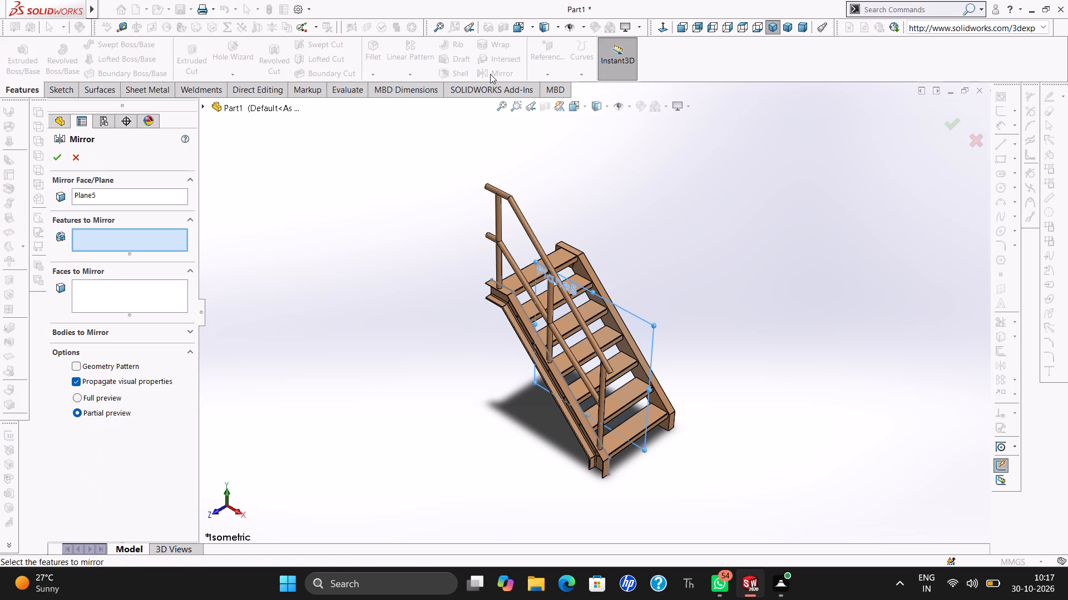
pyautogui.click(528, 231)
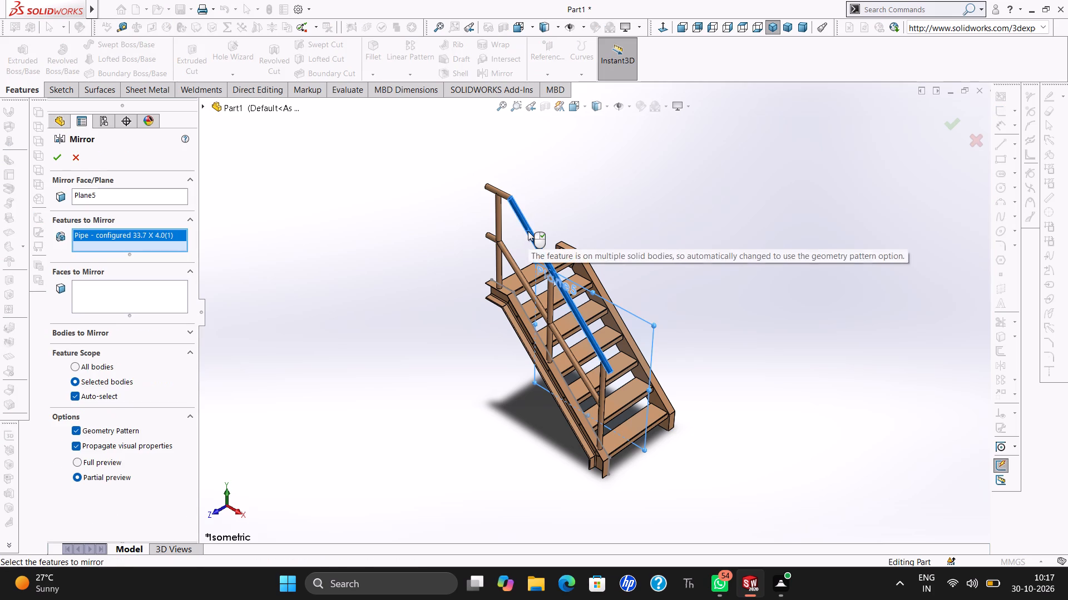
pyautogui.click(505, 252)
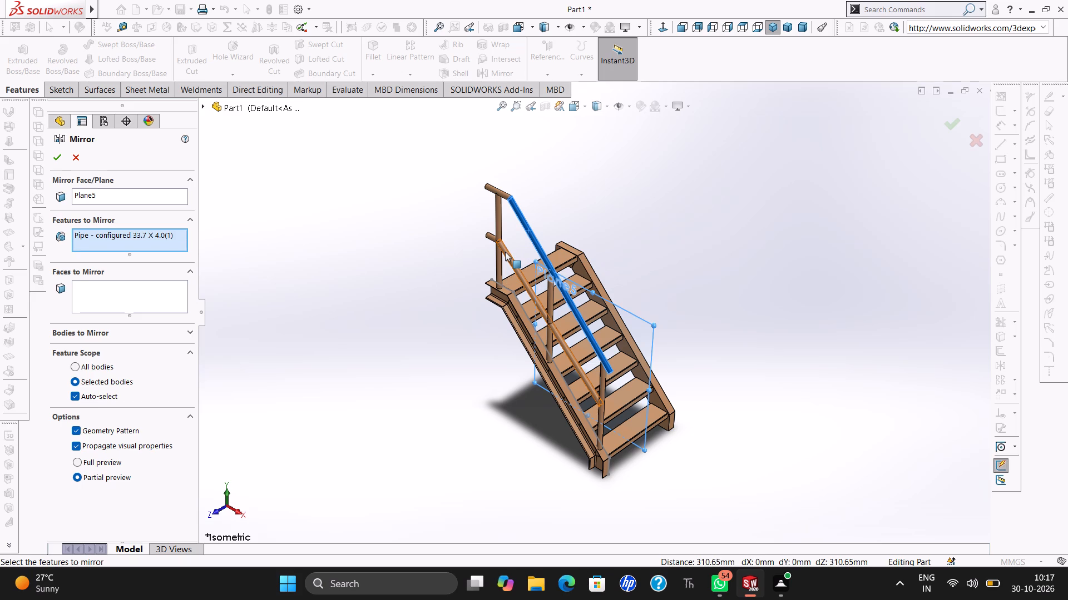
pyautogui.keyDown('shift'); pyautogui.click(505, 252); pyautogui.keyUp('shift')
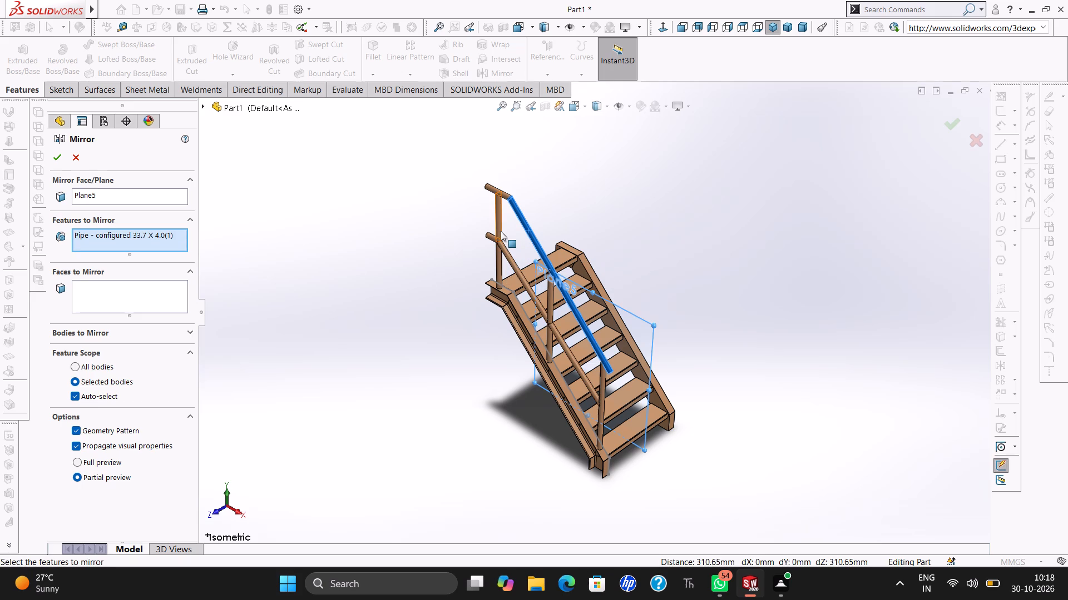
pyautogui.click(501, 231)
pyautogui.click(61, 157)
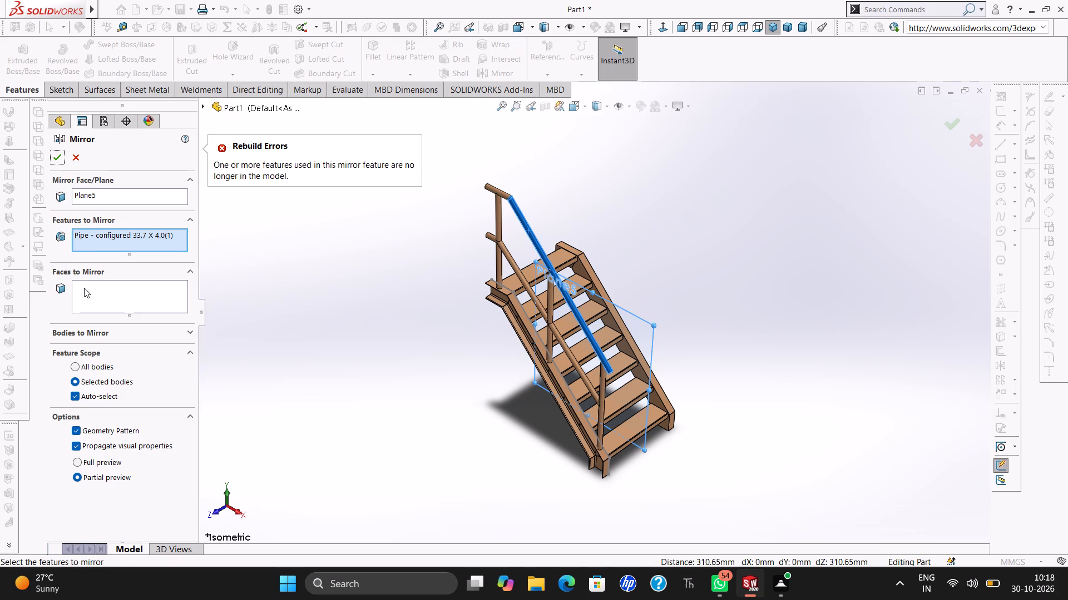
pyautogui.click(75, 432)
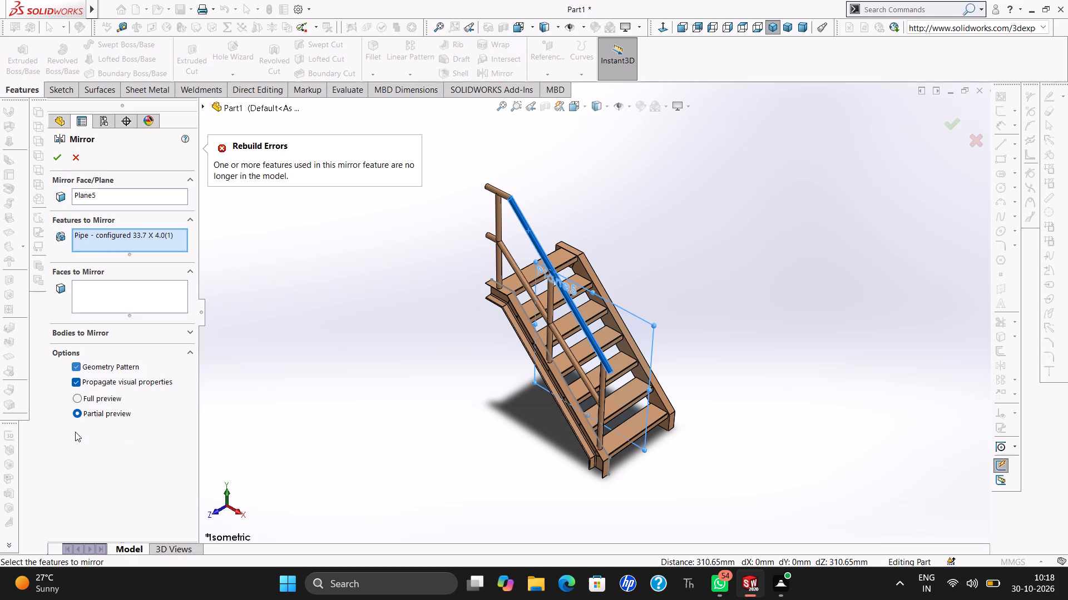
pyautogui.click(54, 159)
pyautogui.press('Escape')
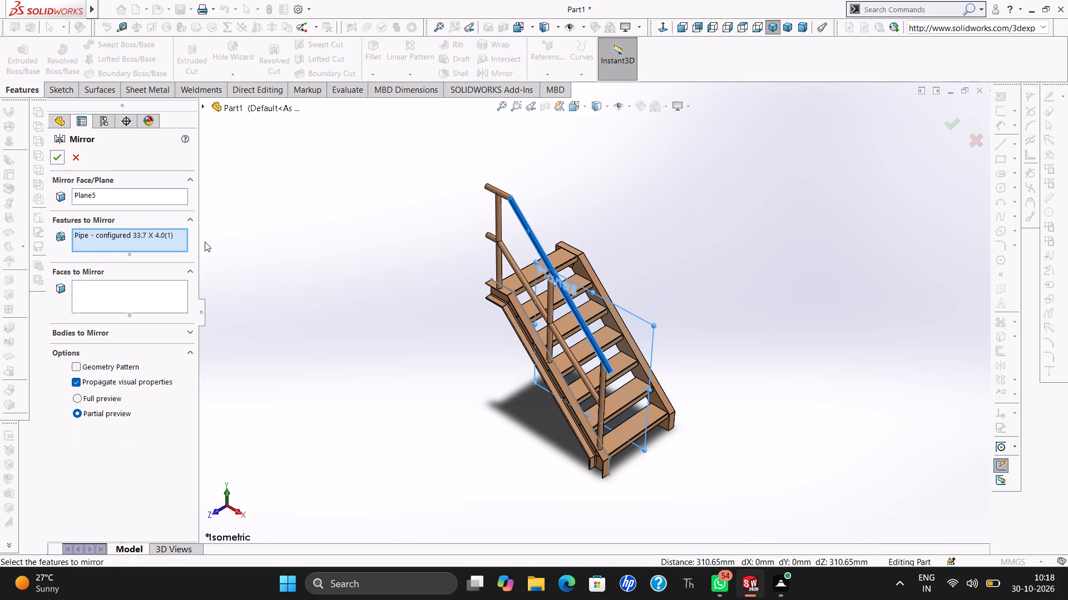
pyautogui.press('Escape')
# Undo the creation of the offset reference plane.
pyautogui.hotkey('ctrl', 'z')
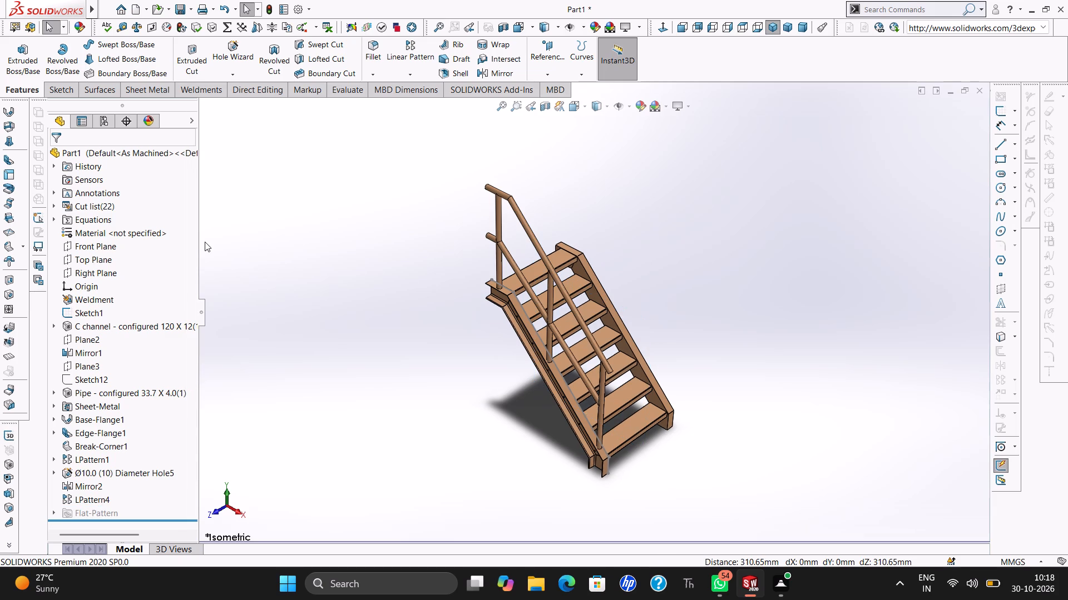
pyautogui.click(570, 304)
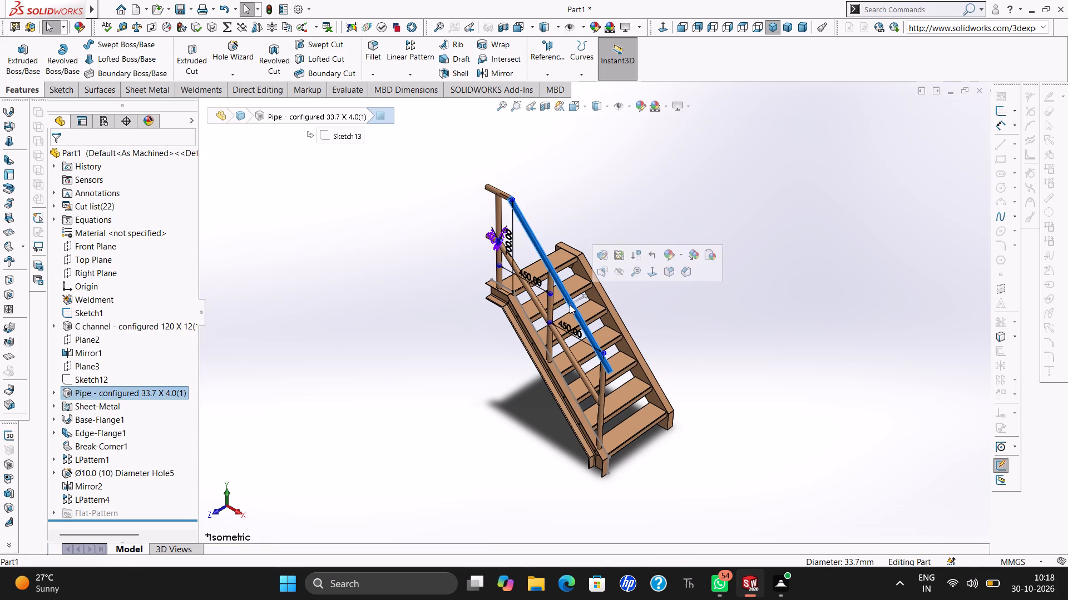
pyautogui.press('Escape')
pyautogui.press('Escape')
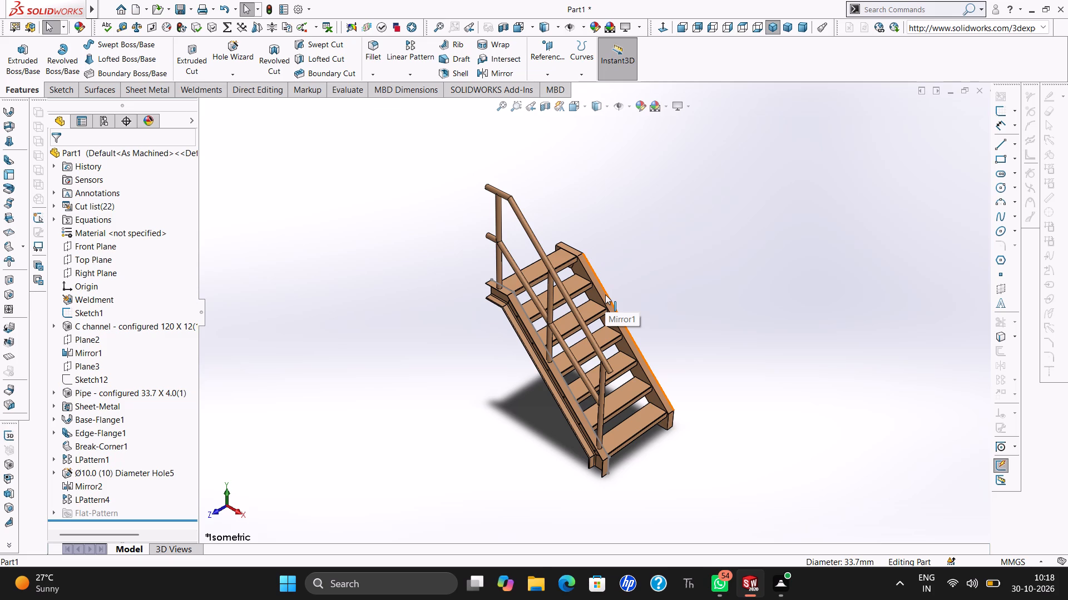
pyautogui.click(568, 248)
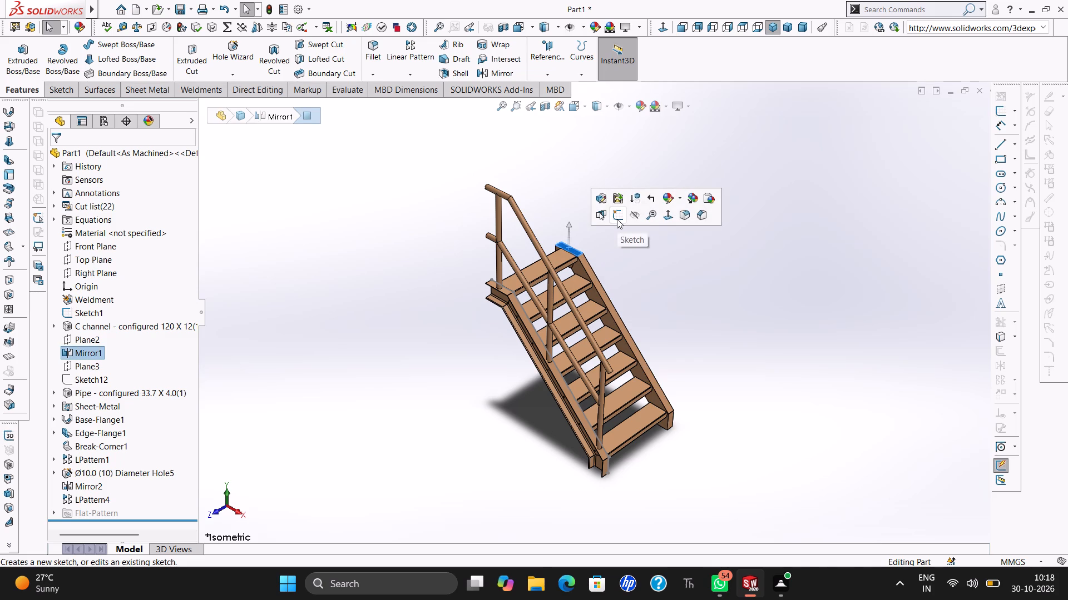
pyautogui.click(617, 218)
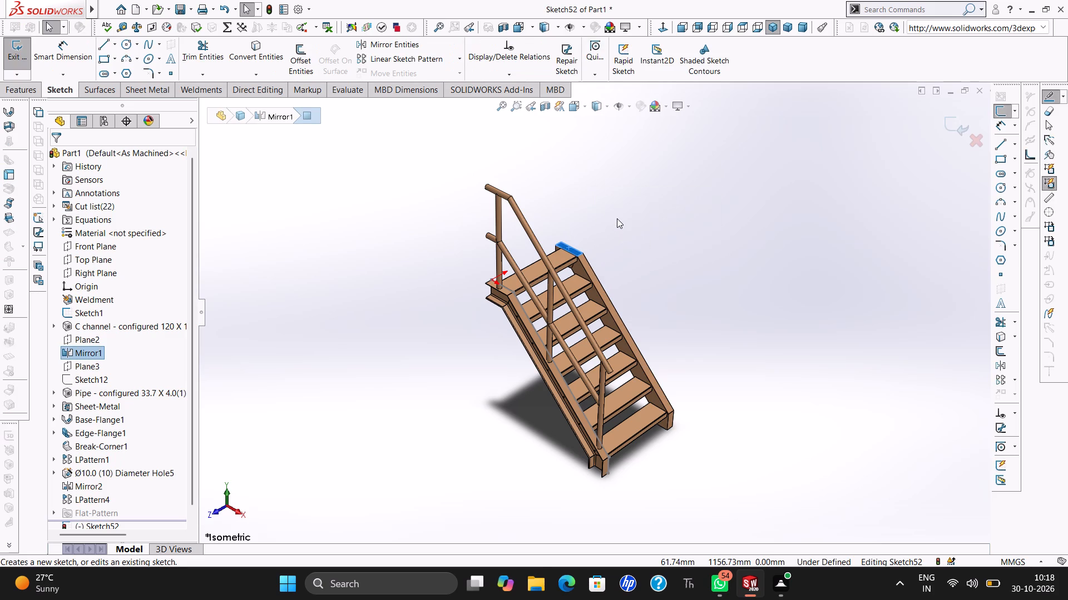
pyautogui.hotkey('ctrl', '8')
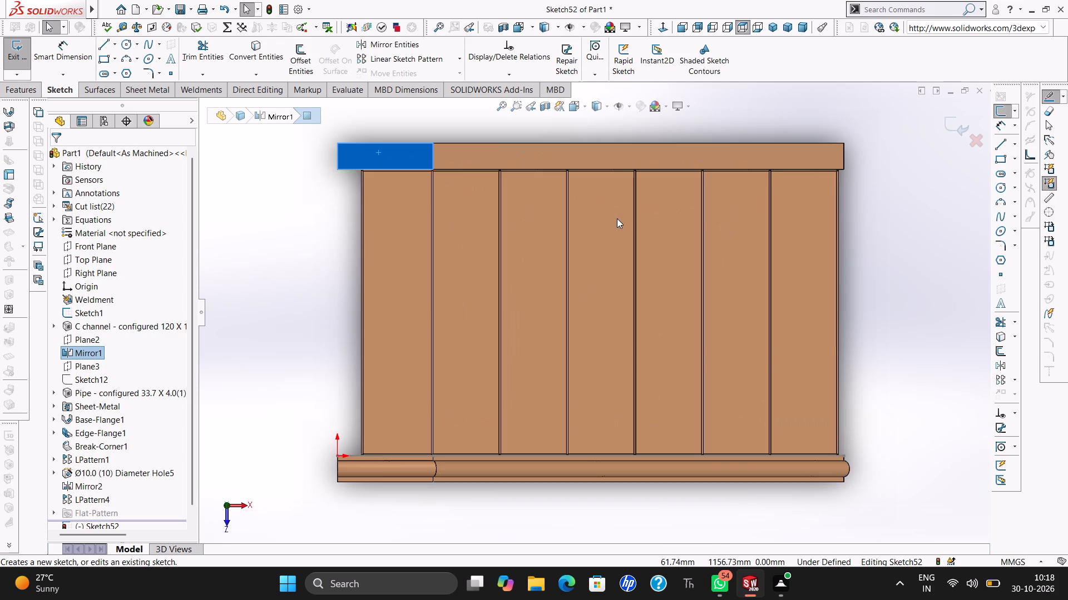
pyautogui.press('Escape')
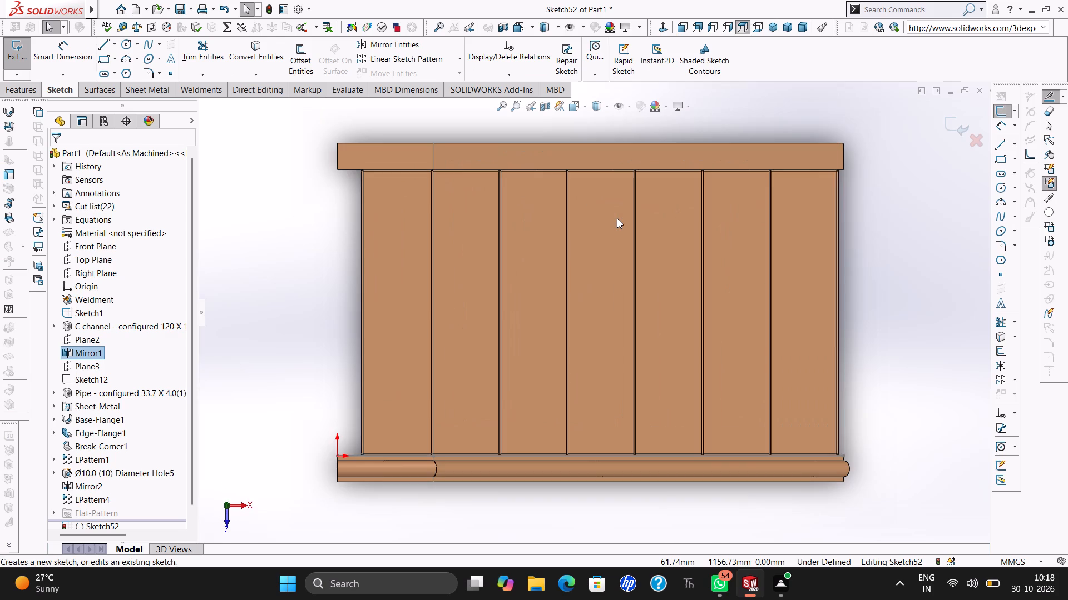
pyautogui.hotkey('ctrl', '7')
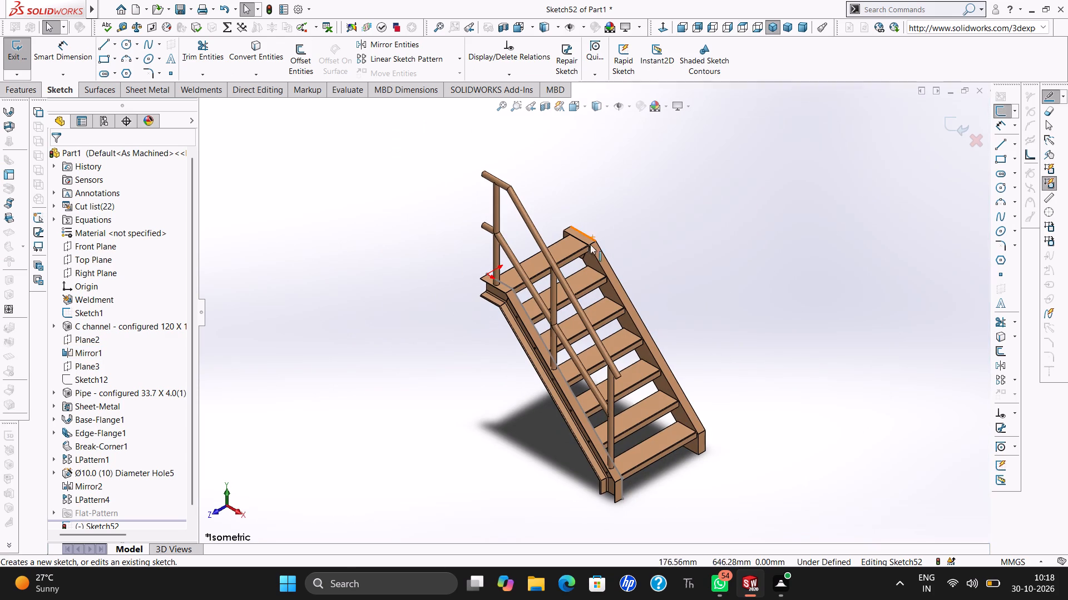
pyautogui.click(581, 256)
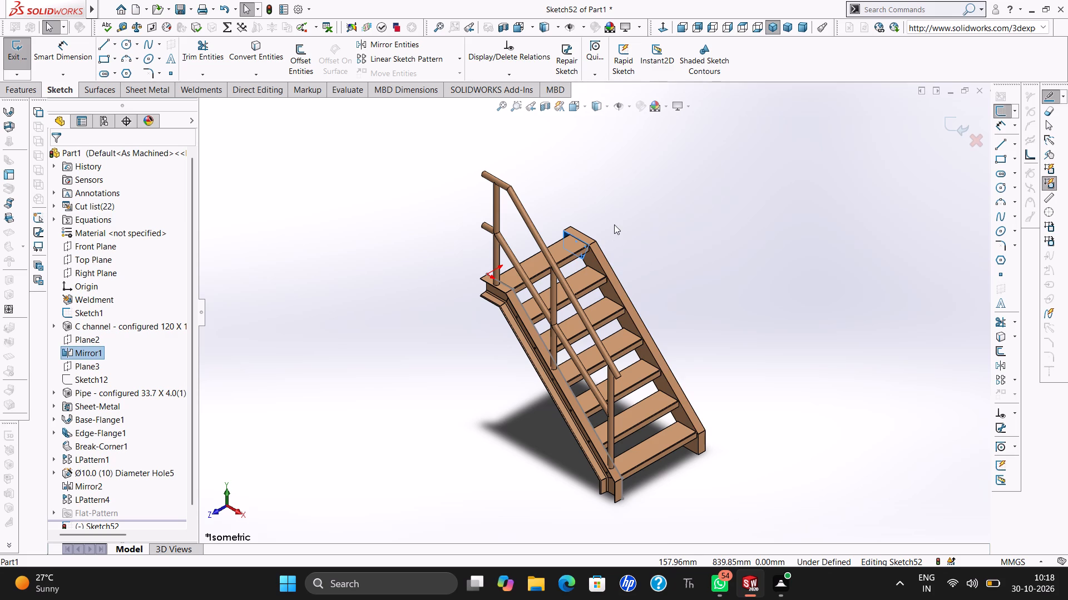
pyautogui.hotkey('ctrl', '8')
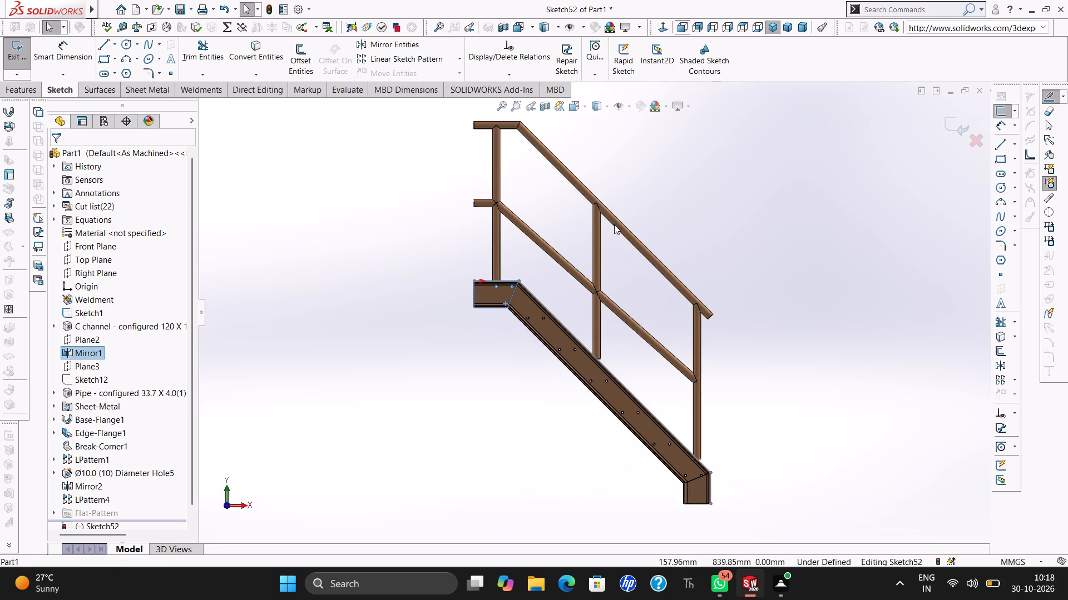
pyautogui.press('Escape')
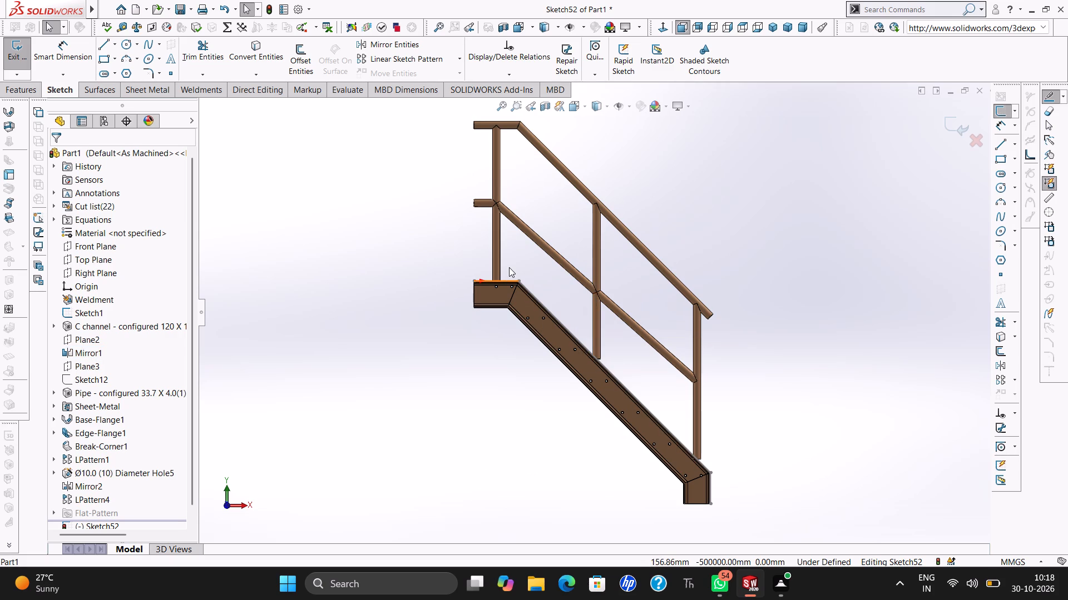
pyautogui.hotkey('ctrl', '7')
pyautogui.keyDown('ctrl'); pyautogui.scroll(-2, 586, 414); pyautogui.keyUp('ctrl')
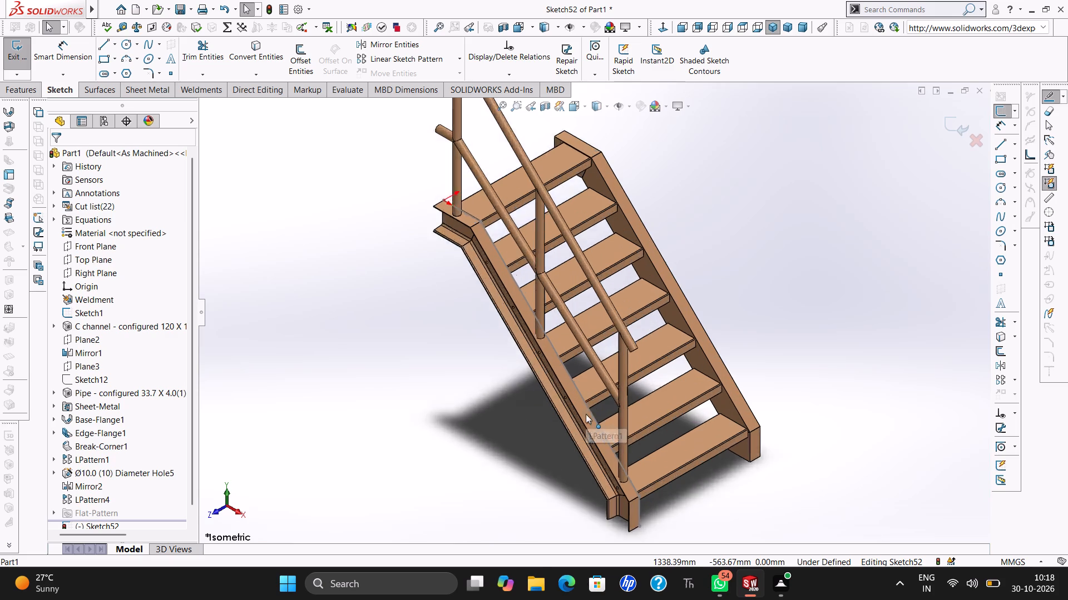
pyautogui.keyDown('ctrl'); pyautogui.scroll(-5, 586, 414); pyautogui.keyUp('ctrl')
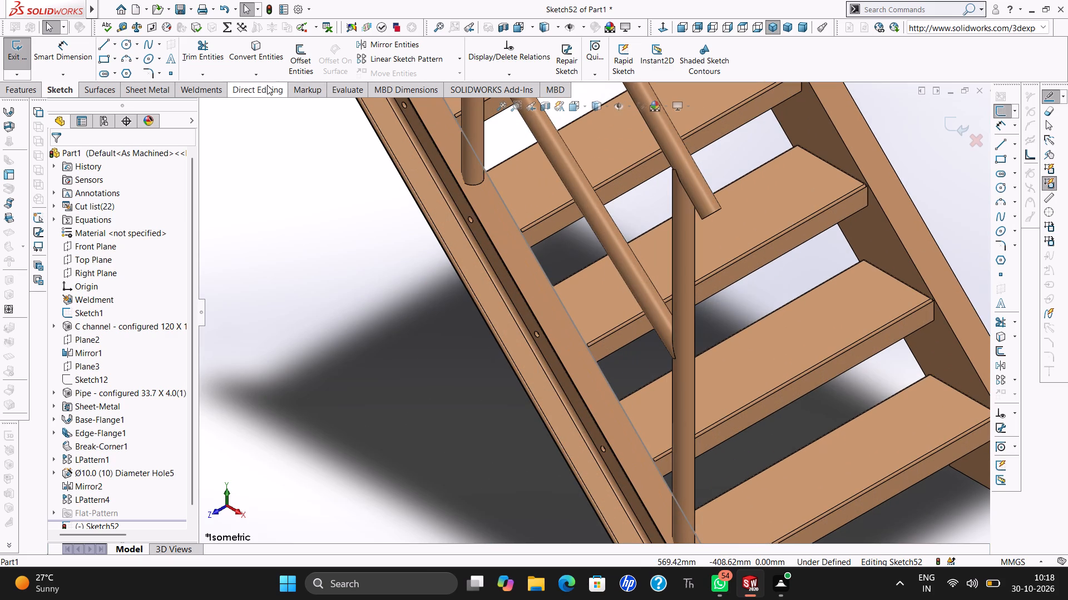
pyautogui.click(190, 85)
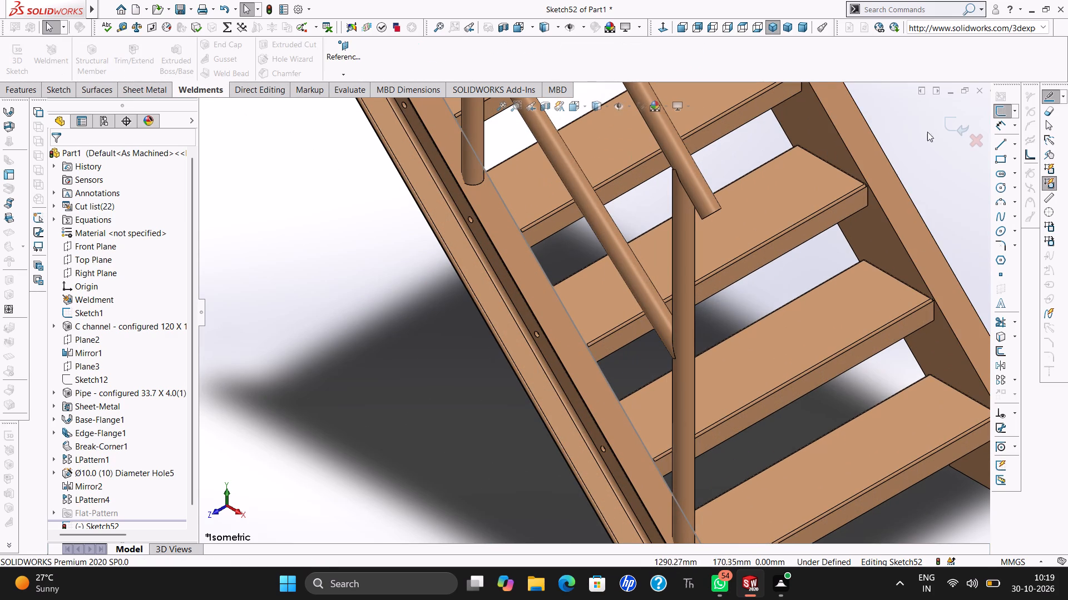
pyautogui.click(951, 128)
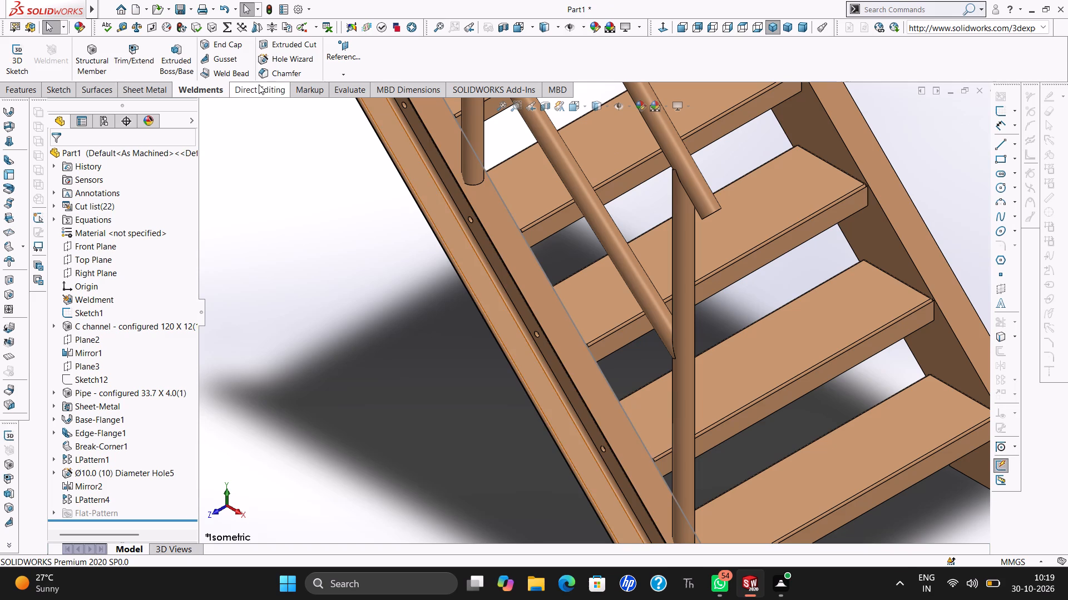
# Trim/extend the lower end of the railing's middle vertical pipe to the sloping top face of the stringer beneath it.
pyautogui.click(130, 60)
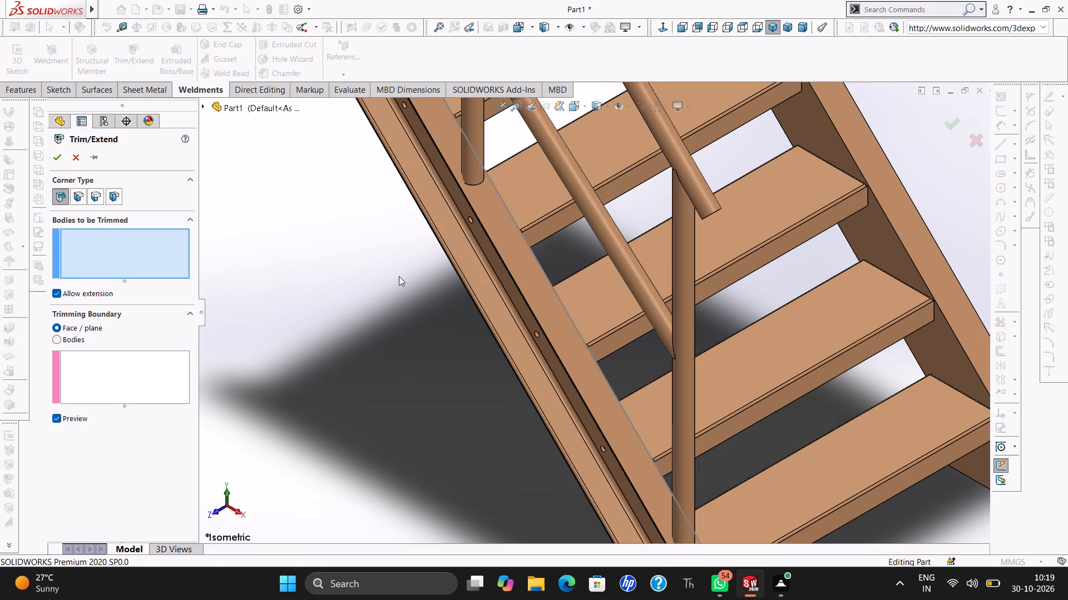
pyautogui.click(476, 150)
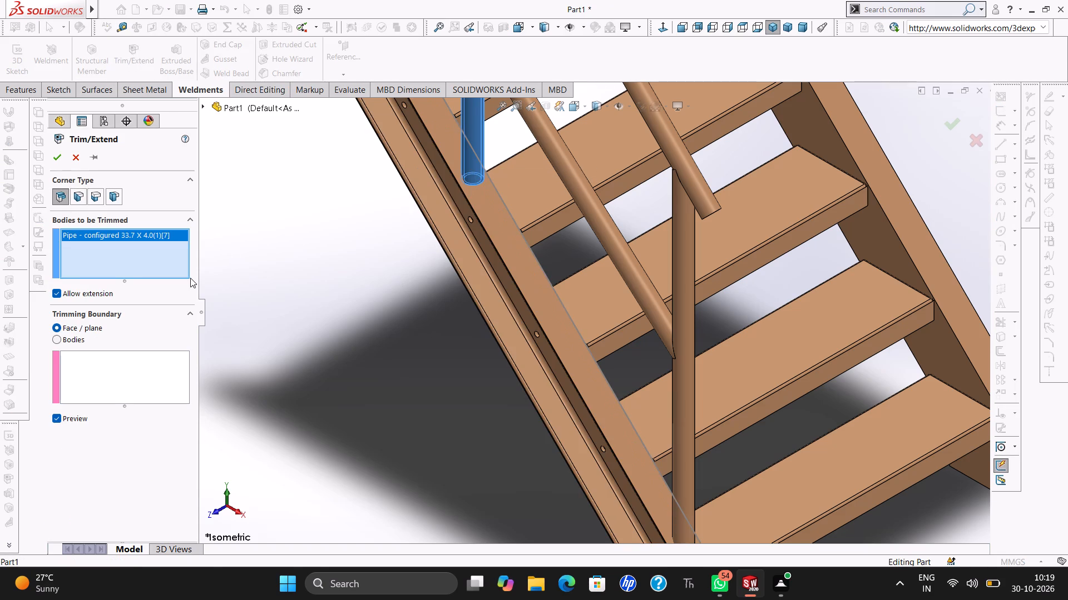
pyautogui.click(68, 361)
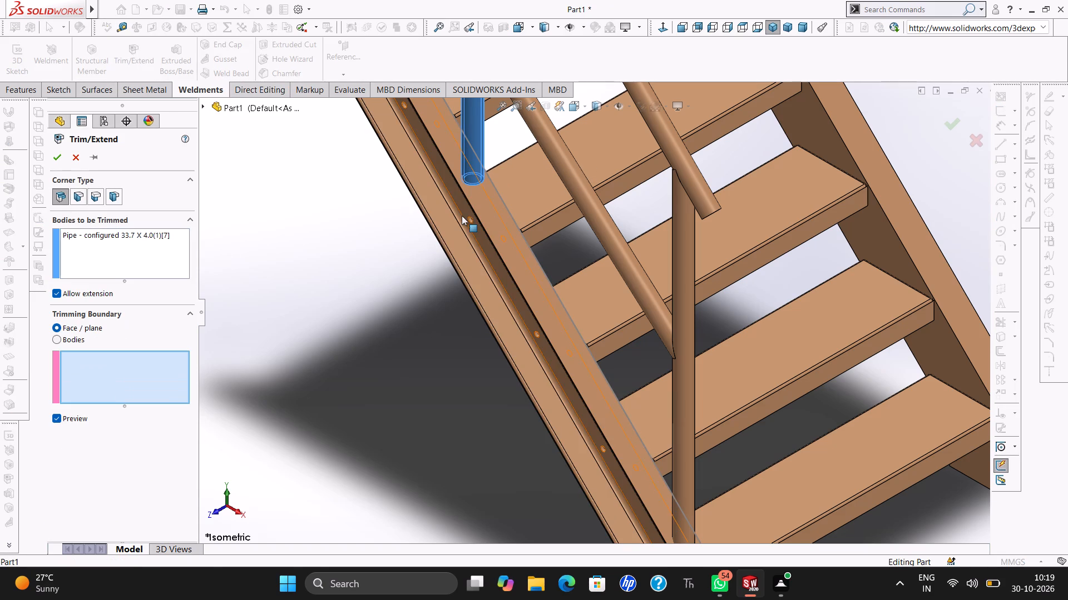
pyautogui.click(482, 213)
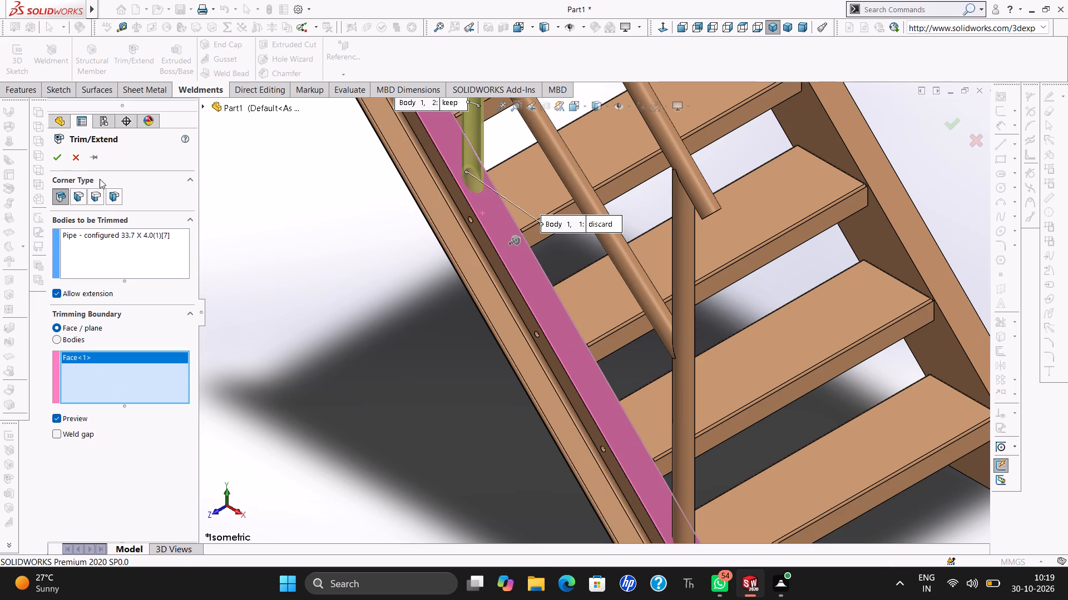
pyautogui.click(56, 158)
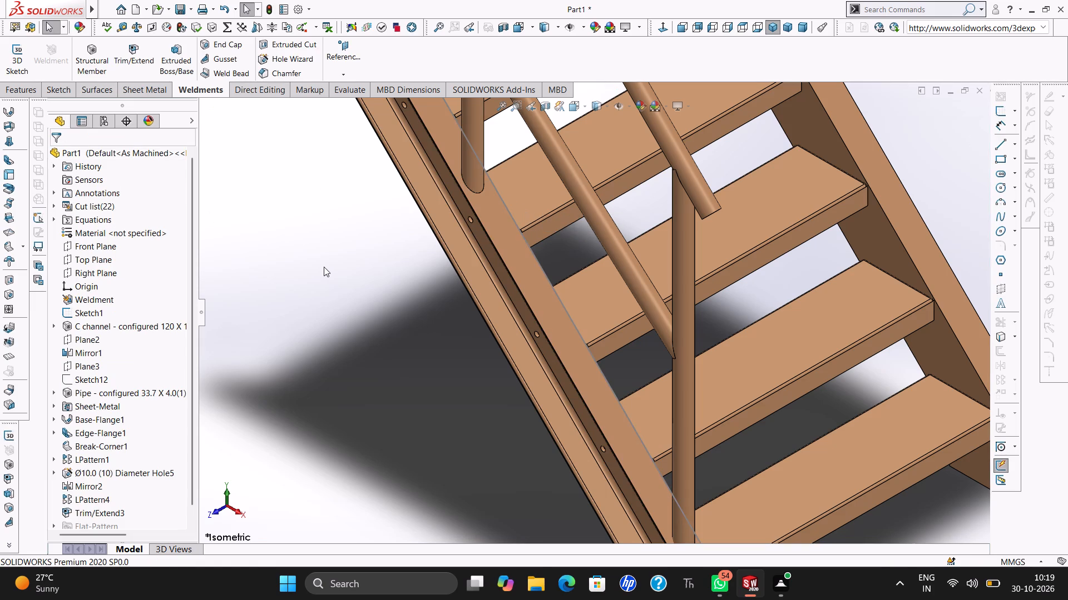
pyautogui.click(324, 267)
# Trim/extend the railing's lowest vertical pipe, near the stair foot, to the same sloping top face of the stringer.
pyautogui.hotkey('ctrl', 'Up')
pyautogui.hotkey('ctrl', 'Up')
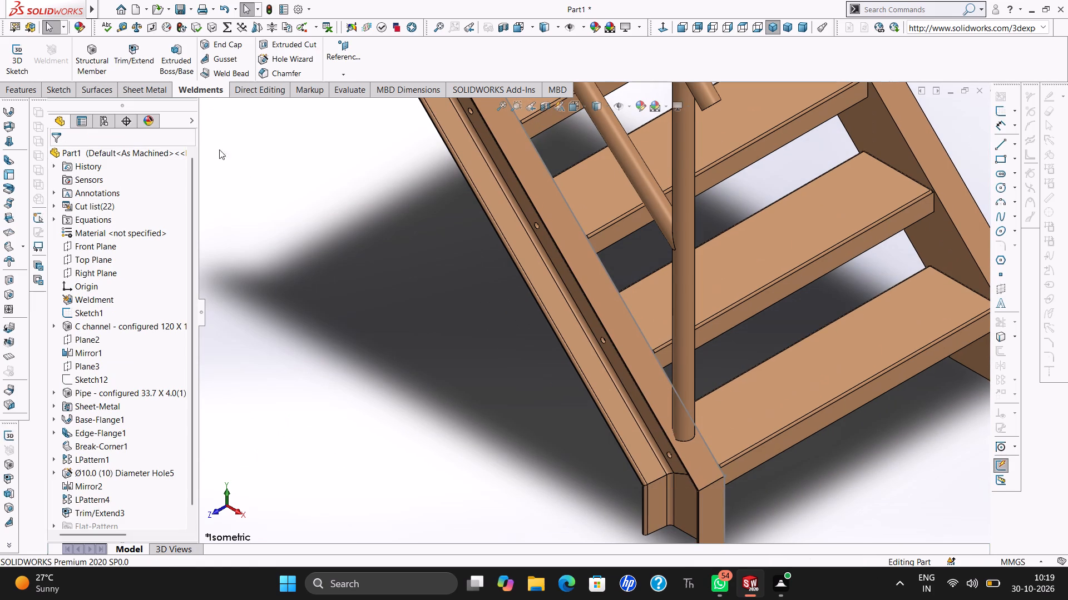
pyautogui.click(153, 67)
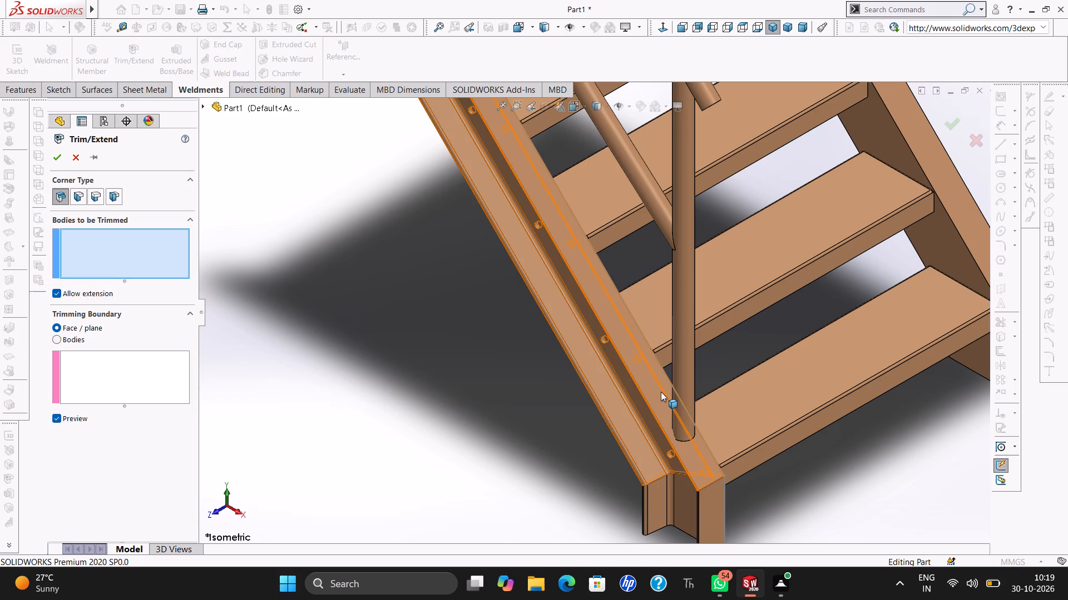
pyautogui.click(686, 405)
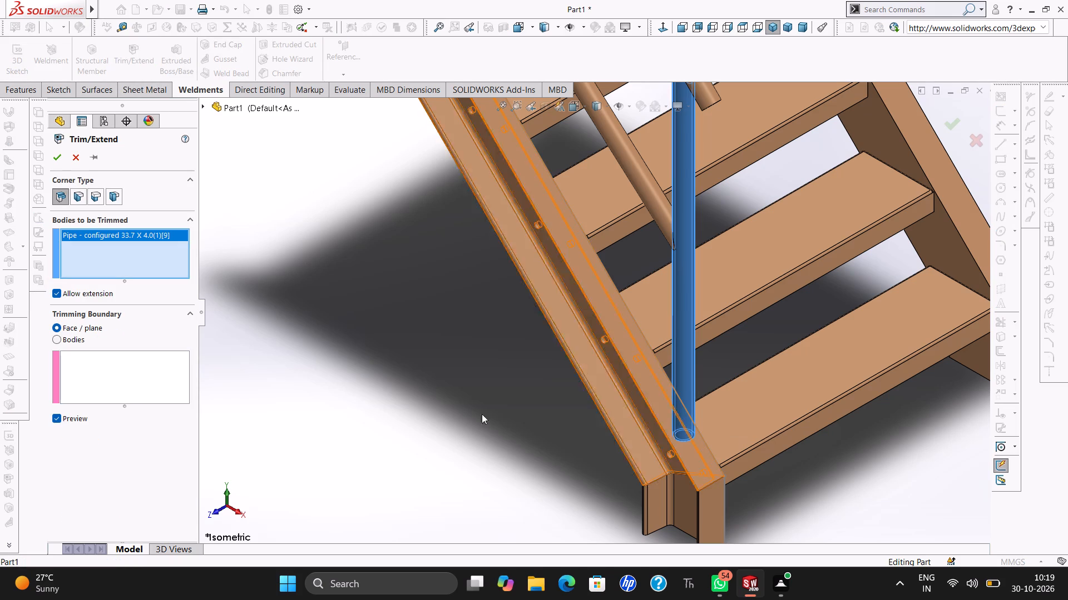
pyautogui.click(122, 384)
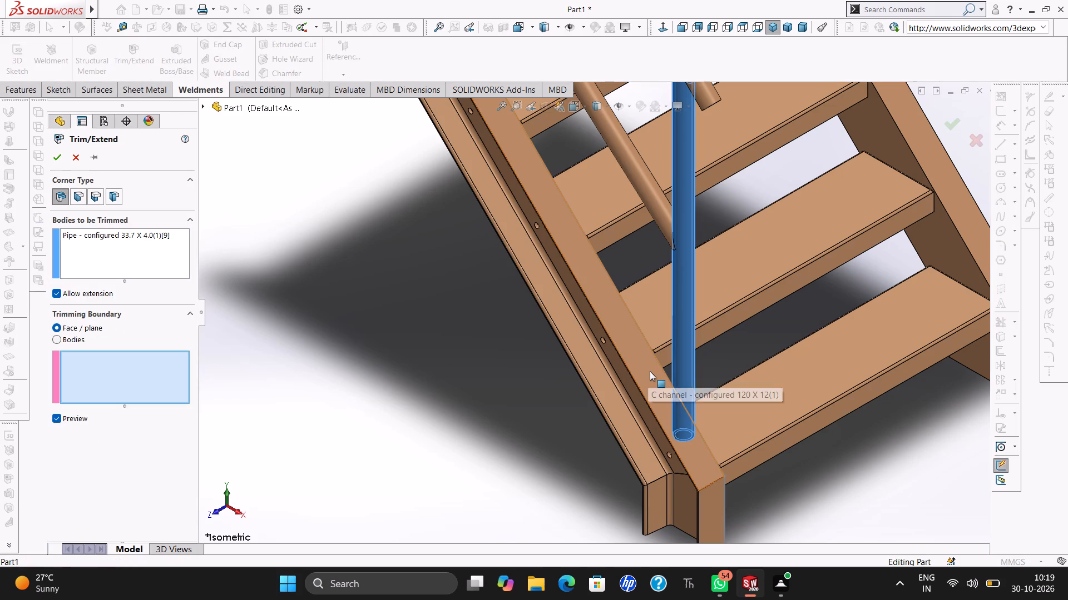
pyautogui.click(650, 371)
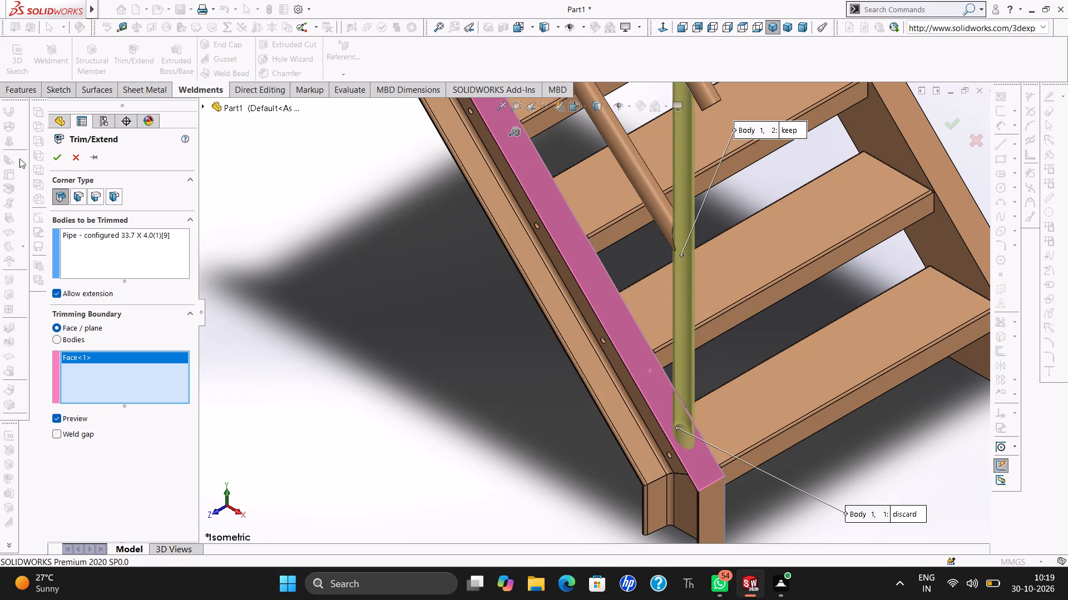
pyautogui.click(55, 159)
pyautogui.click(350, 231)
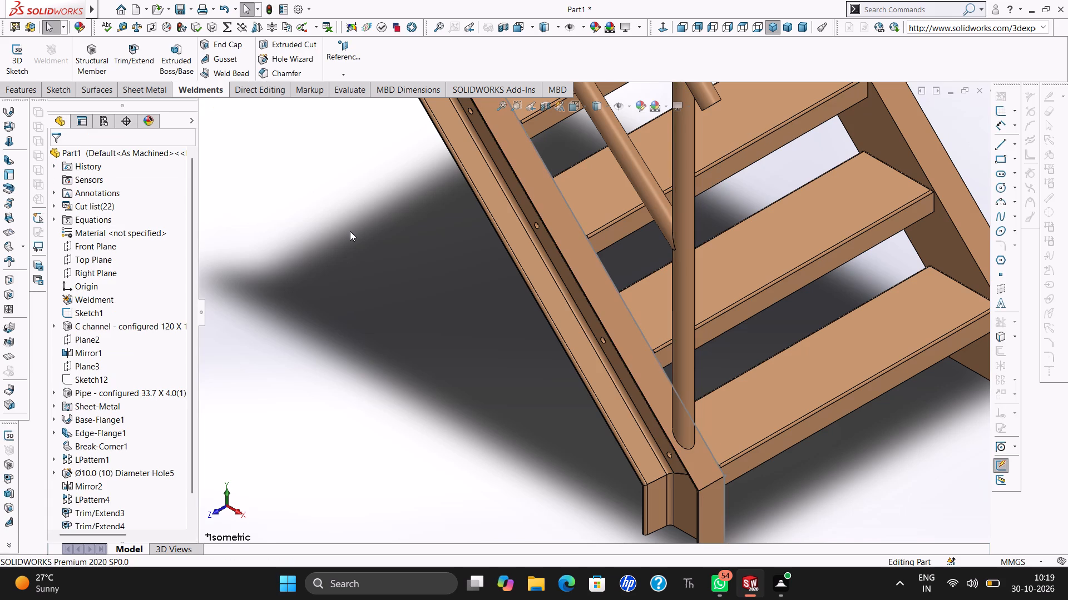
pyautogui.press('Escape')
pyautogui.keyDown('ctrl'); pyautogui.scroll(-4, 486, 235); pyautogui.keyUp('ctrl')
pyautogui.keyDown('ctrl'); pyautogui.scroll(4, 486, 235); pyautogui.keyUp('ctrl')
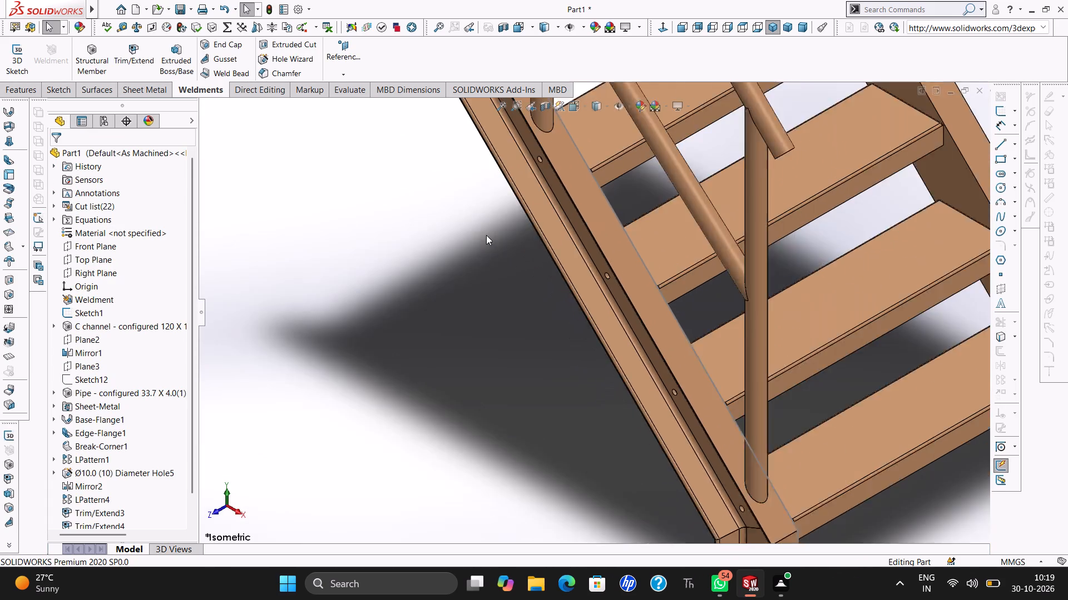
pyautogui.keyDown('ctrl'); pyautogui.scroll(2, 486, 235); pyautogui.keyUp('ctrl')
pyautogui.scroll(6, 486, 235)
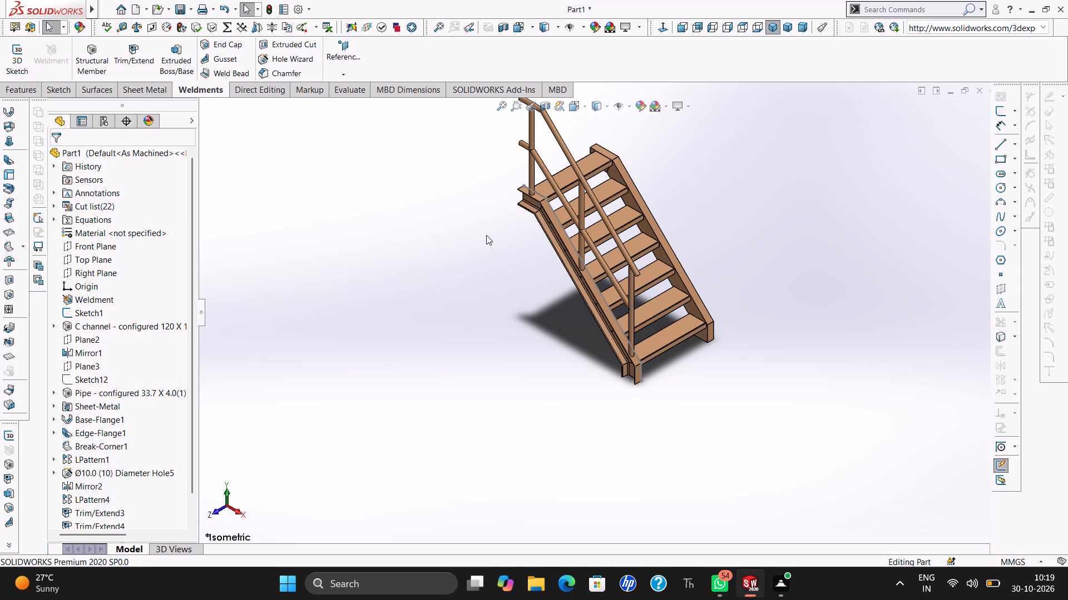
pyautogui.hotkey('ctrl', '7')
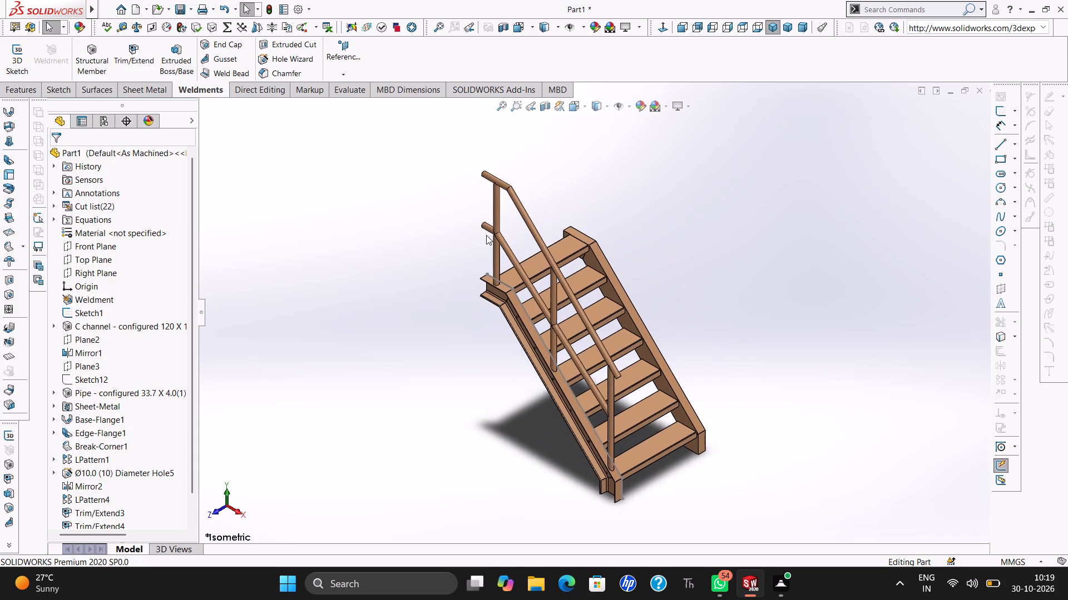
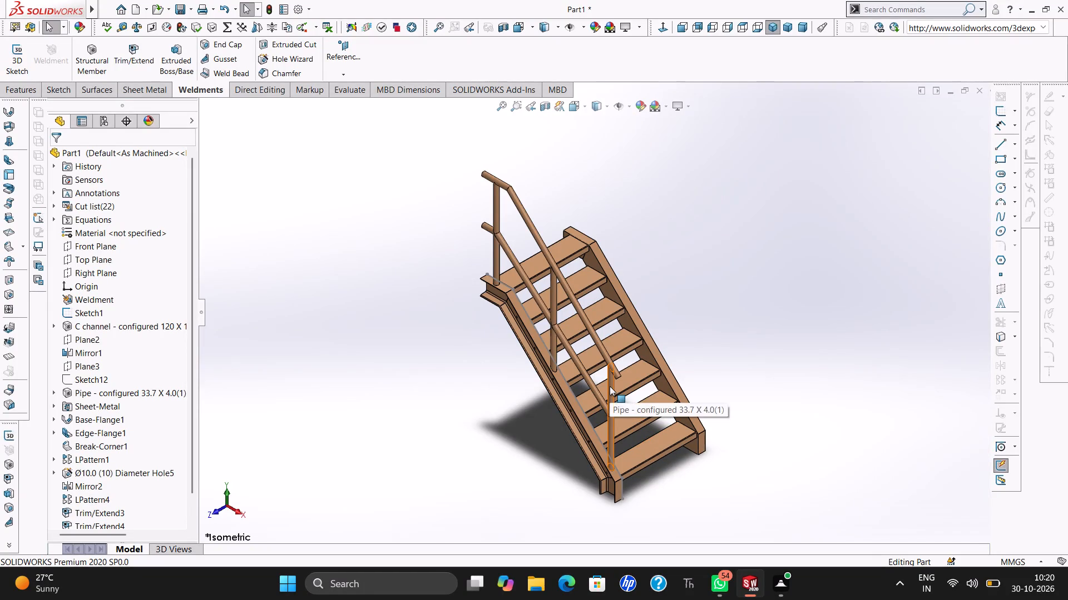
# Save the part in the Documents folder under the name STEEL STAIR CASE.
pyautogui.hotkey('ctrl', 's')
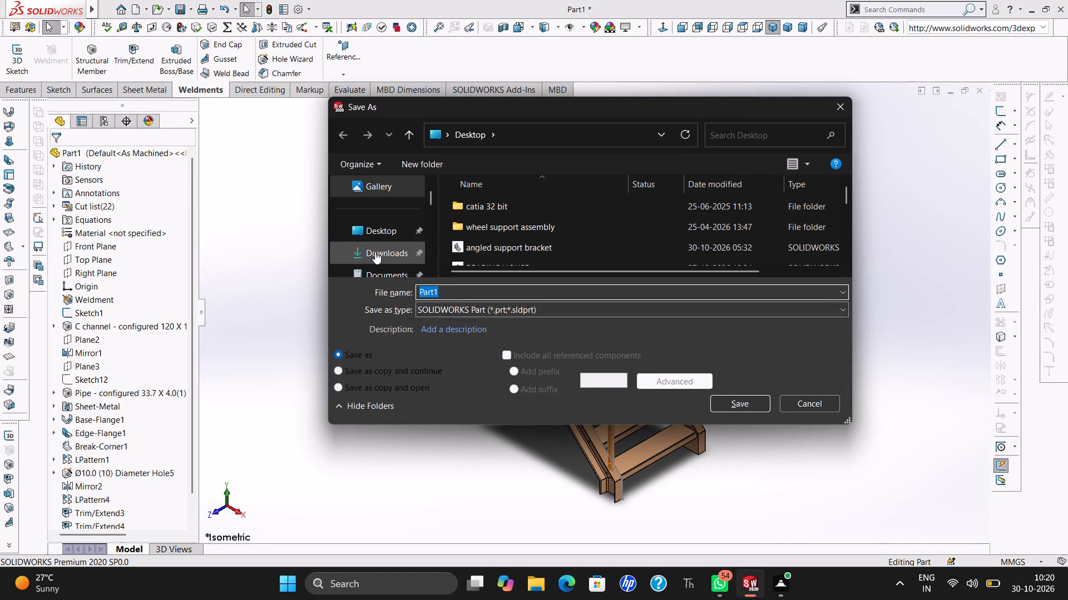
pyautogui.click(373, 269)
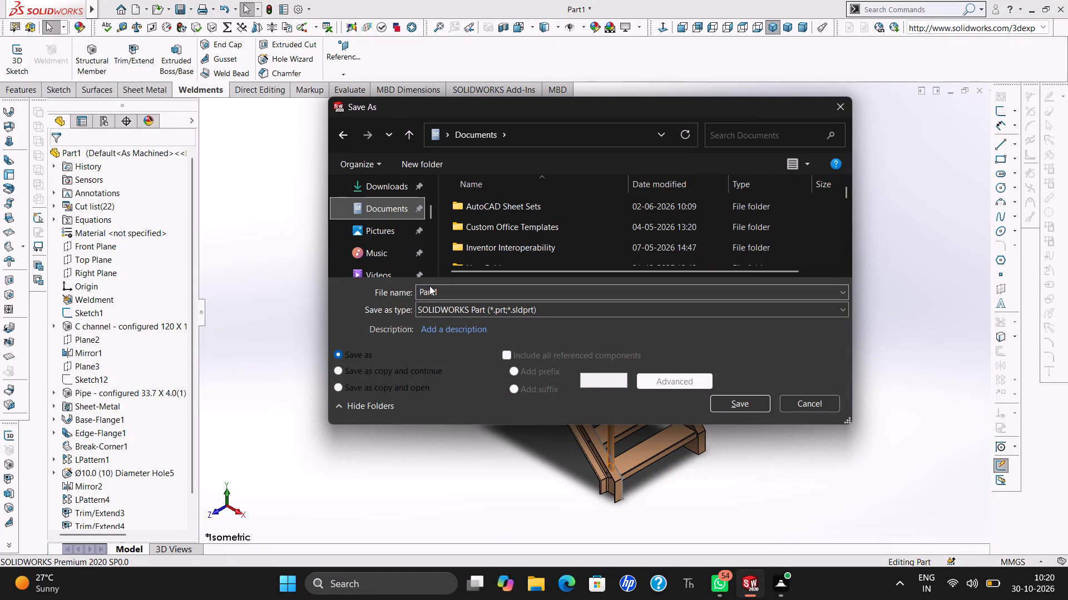
pyautogui.doubleClick(444, 286)
pyautogui.press('BackSpace')
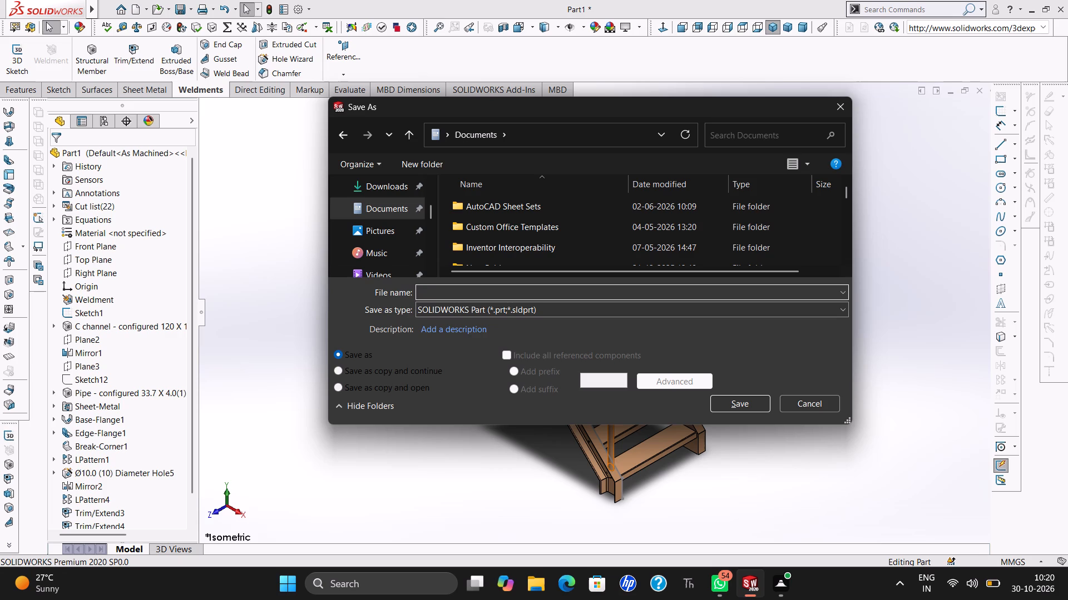
pyautogui.write('STEEL STAIR CASE')
pyautogui.click(743, 402)
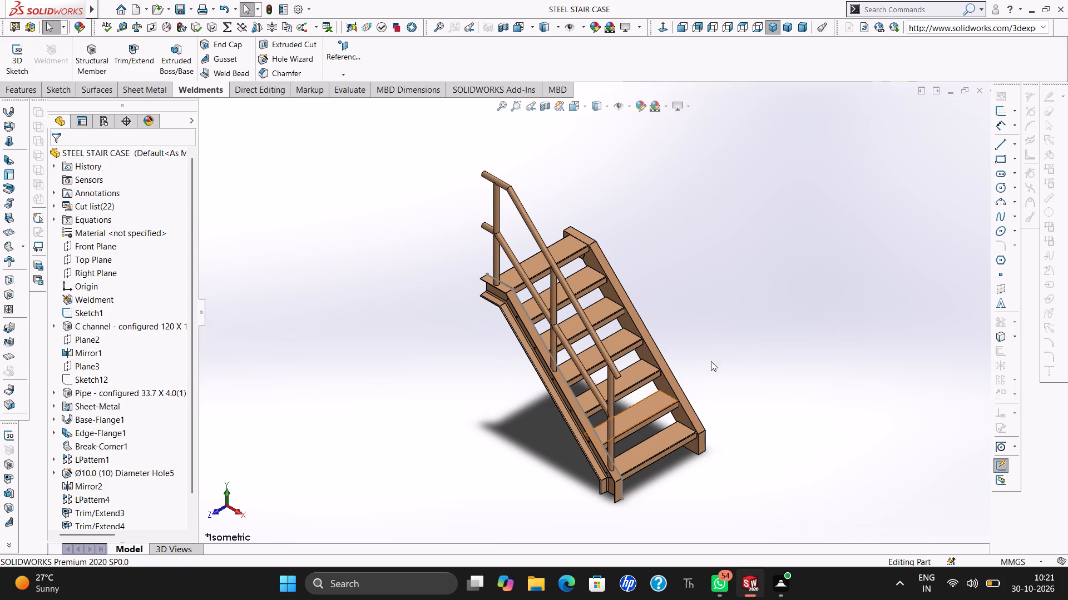
pyautogui.rightClick(739, 348)
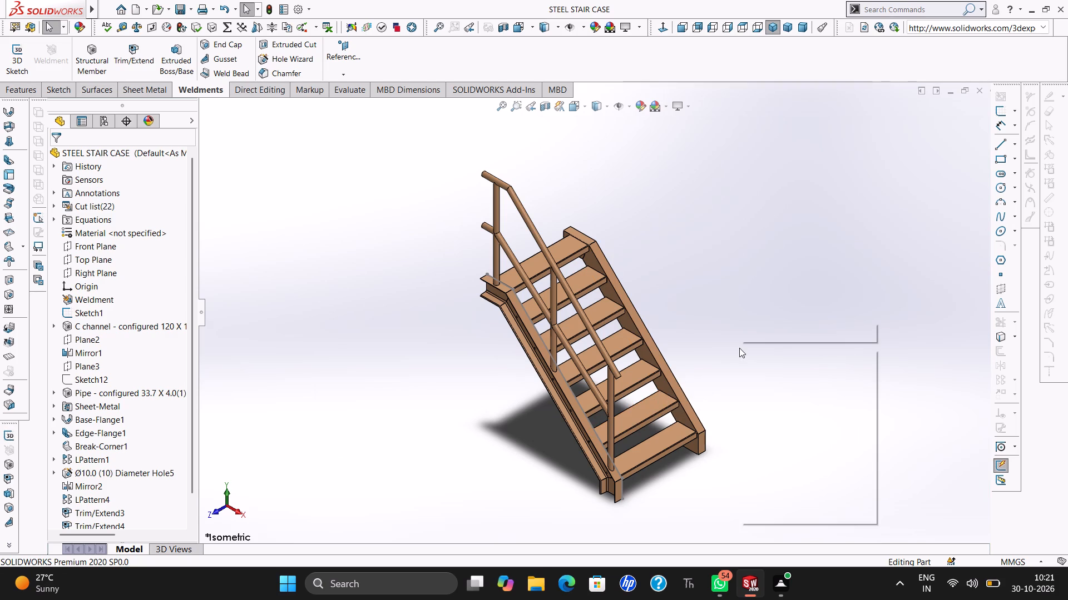
pyautogui.press('Escape')
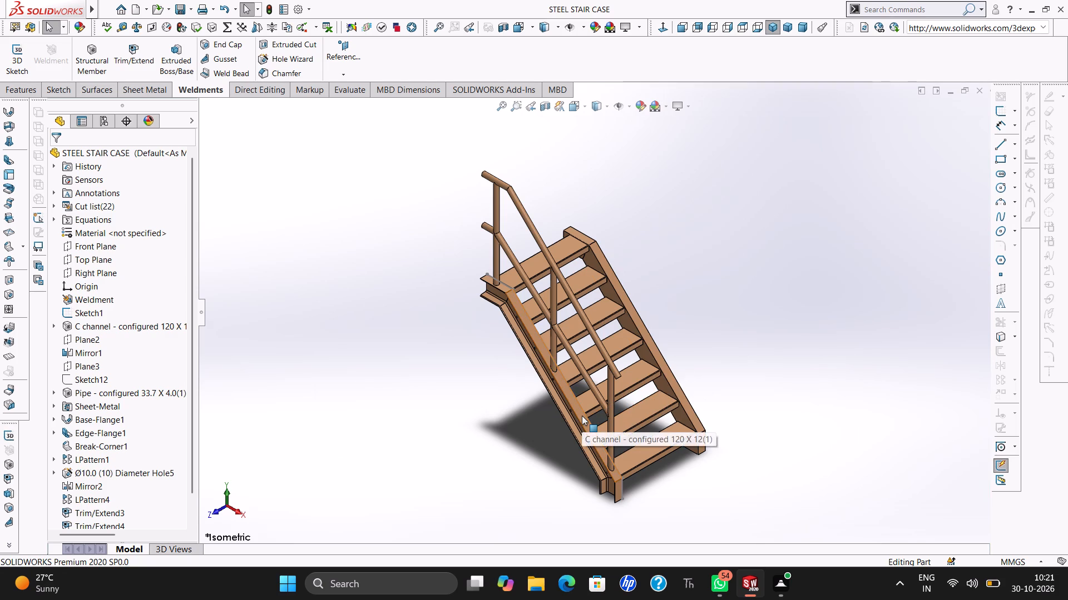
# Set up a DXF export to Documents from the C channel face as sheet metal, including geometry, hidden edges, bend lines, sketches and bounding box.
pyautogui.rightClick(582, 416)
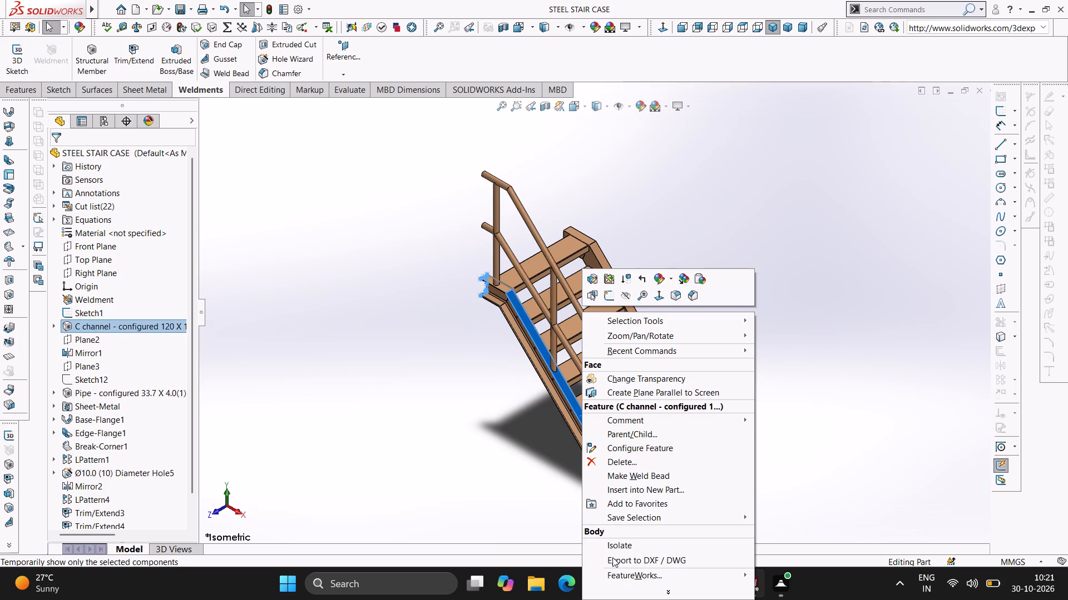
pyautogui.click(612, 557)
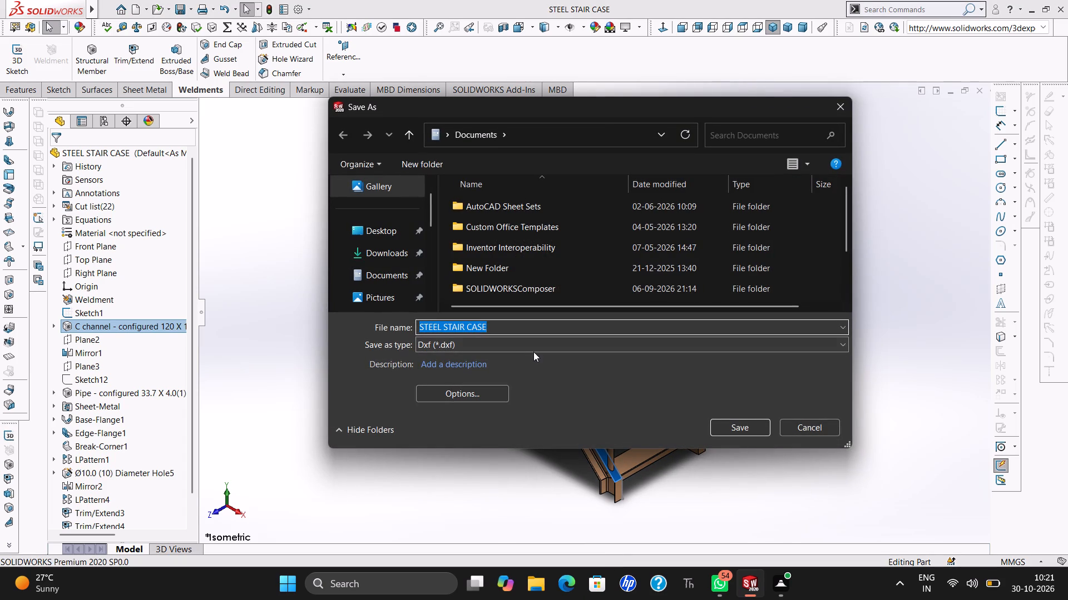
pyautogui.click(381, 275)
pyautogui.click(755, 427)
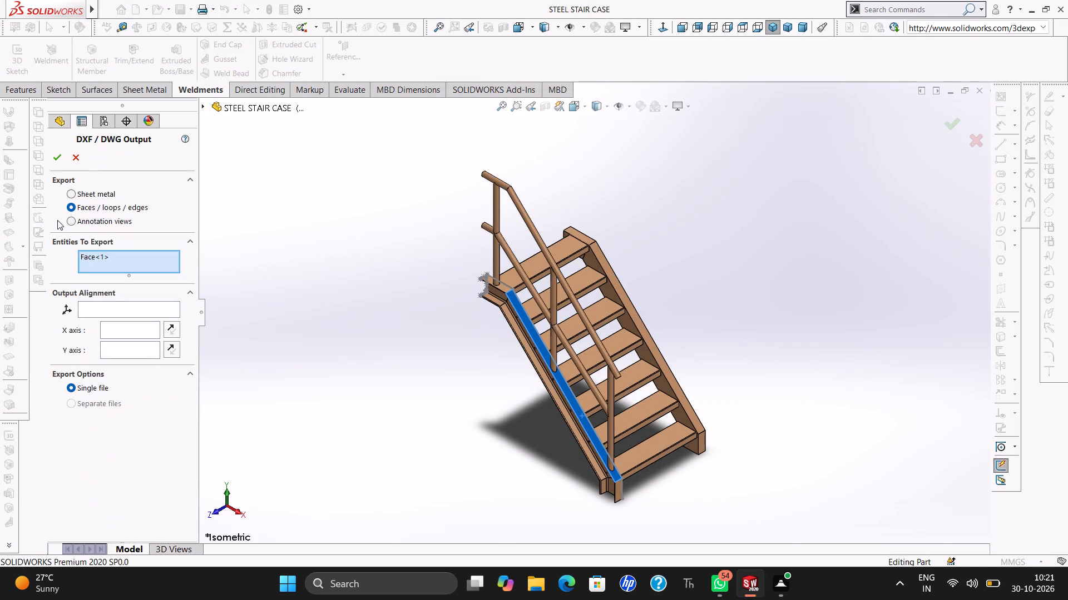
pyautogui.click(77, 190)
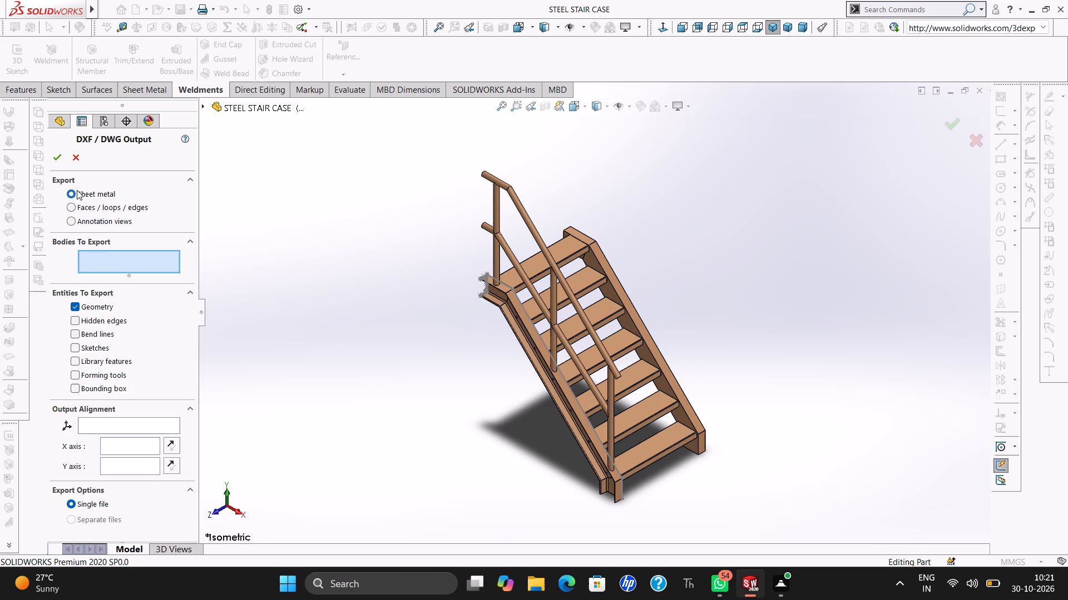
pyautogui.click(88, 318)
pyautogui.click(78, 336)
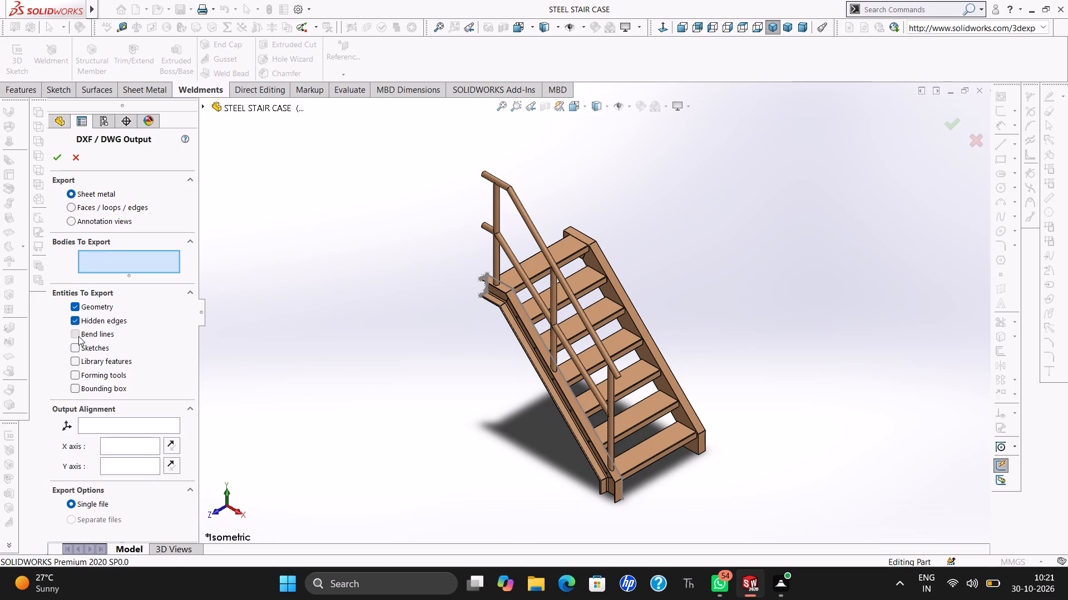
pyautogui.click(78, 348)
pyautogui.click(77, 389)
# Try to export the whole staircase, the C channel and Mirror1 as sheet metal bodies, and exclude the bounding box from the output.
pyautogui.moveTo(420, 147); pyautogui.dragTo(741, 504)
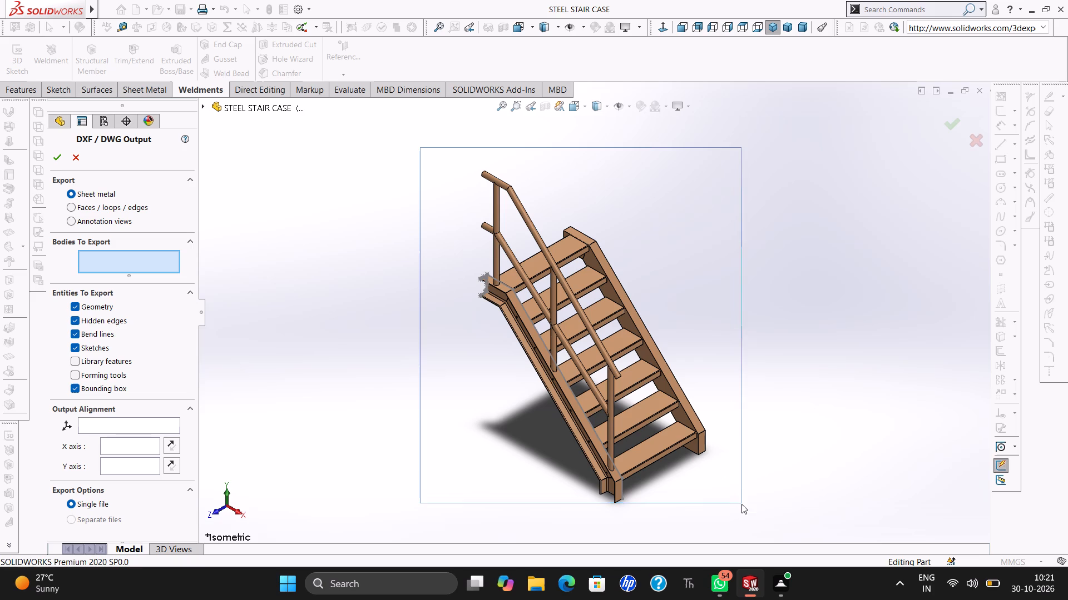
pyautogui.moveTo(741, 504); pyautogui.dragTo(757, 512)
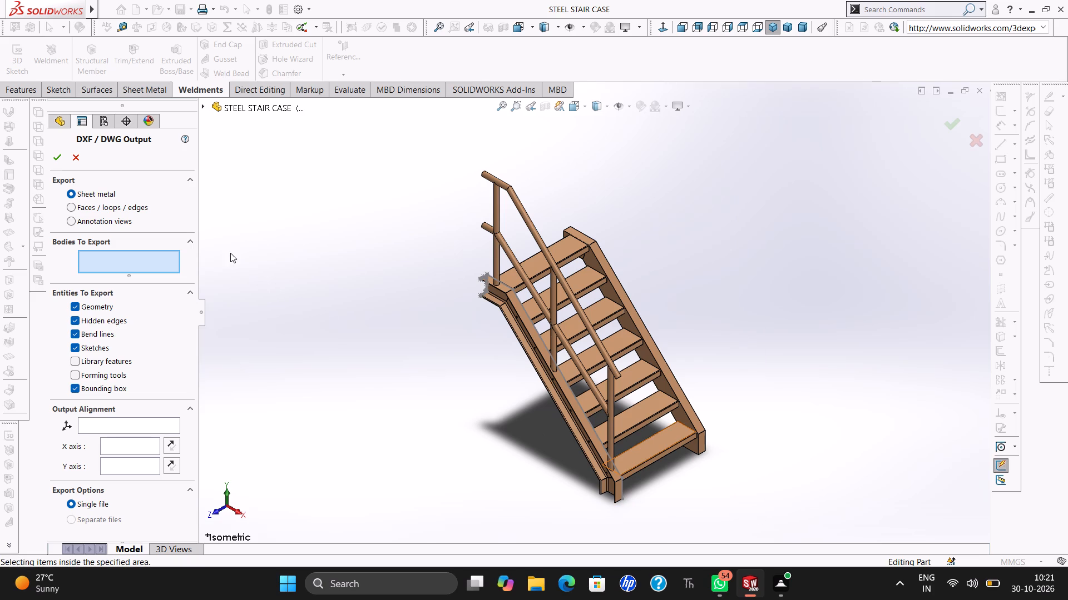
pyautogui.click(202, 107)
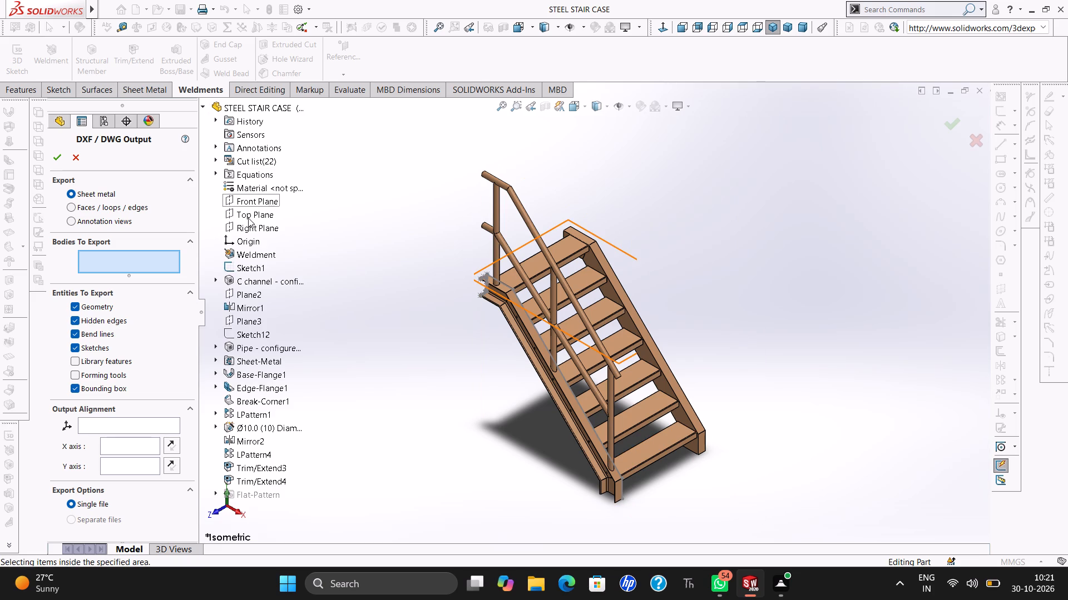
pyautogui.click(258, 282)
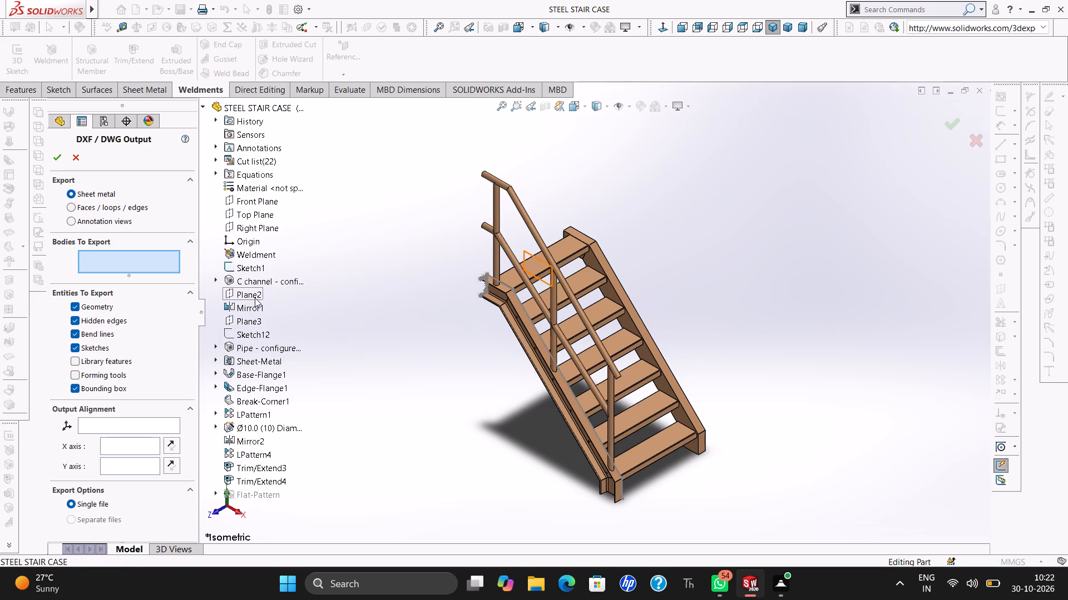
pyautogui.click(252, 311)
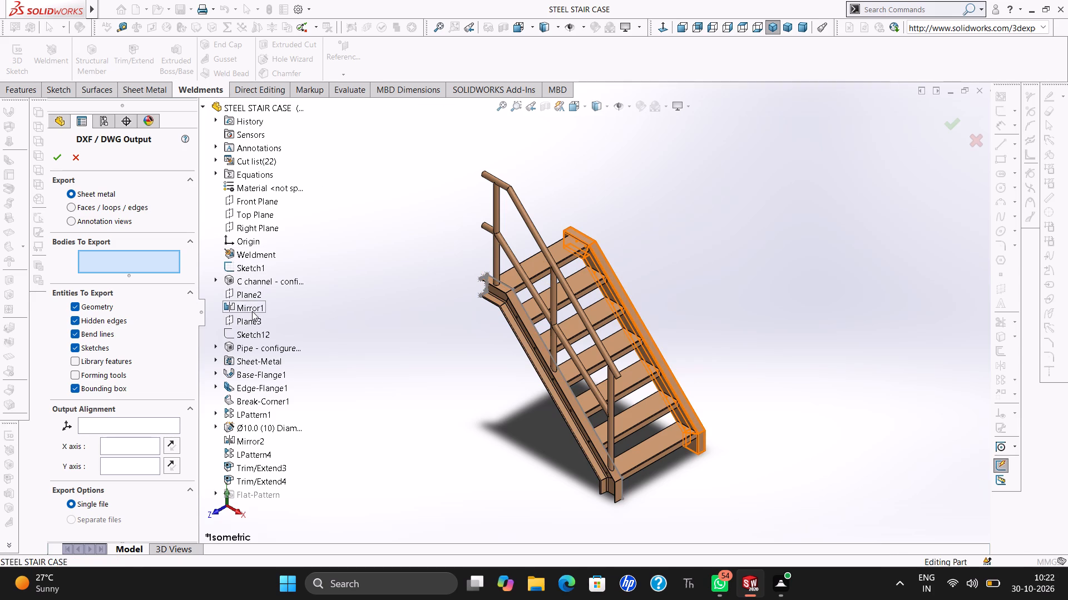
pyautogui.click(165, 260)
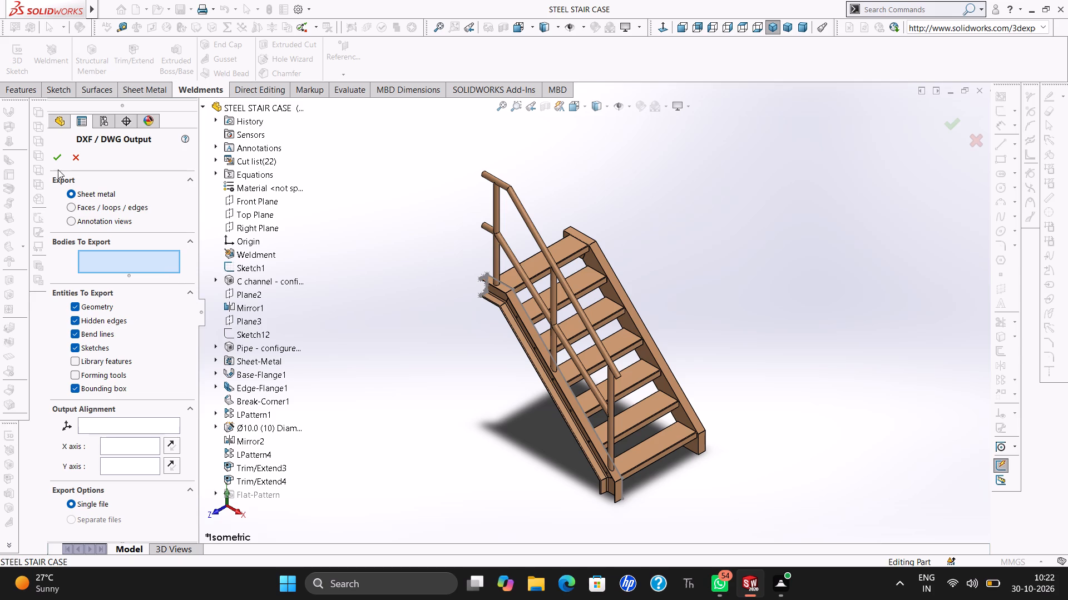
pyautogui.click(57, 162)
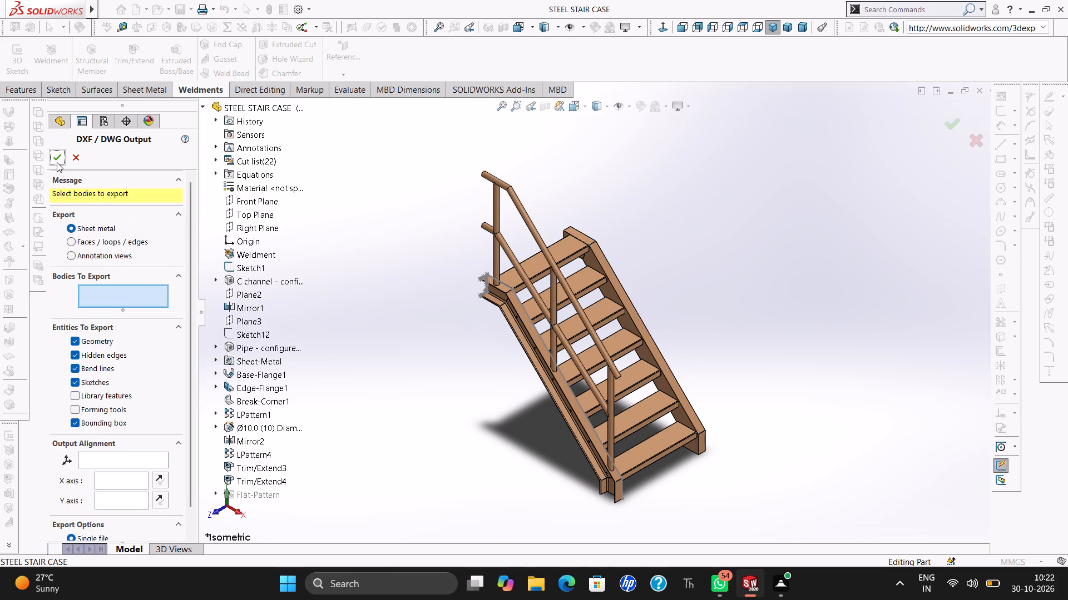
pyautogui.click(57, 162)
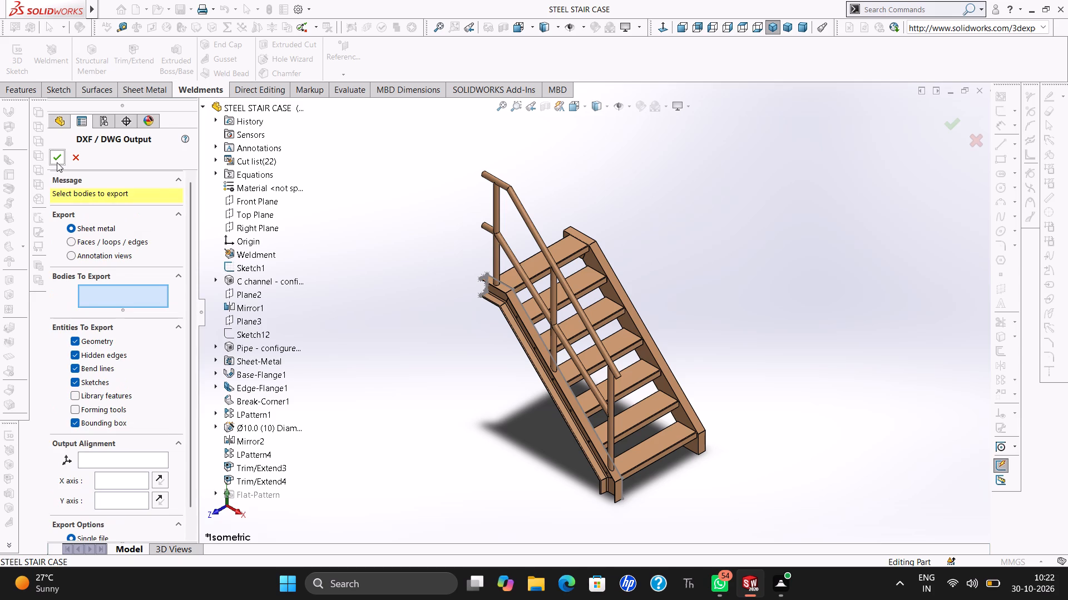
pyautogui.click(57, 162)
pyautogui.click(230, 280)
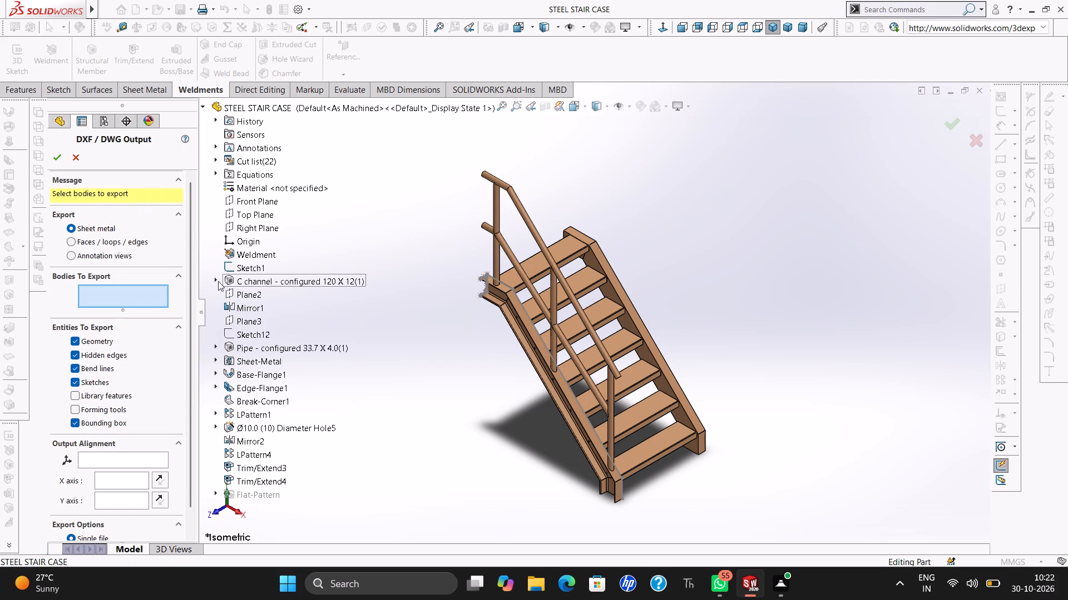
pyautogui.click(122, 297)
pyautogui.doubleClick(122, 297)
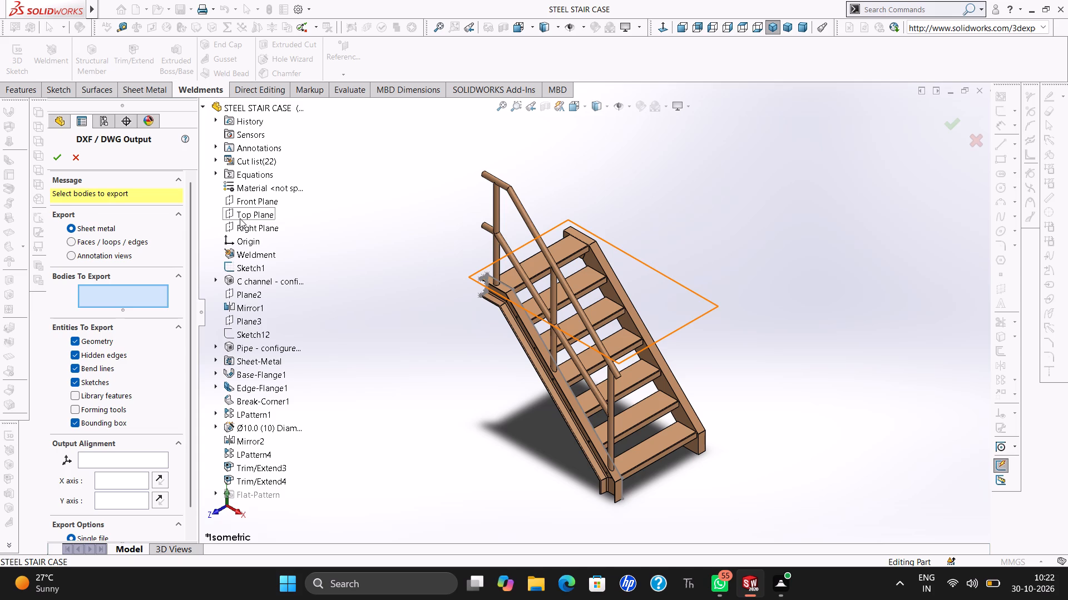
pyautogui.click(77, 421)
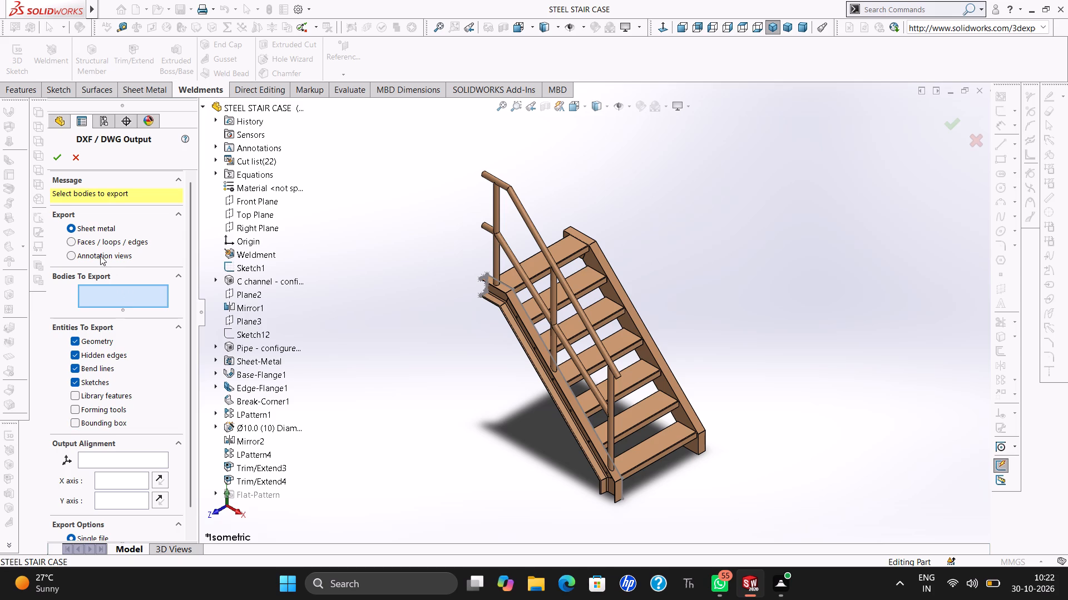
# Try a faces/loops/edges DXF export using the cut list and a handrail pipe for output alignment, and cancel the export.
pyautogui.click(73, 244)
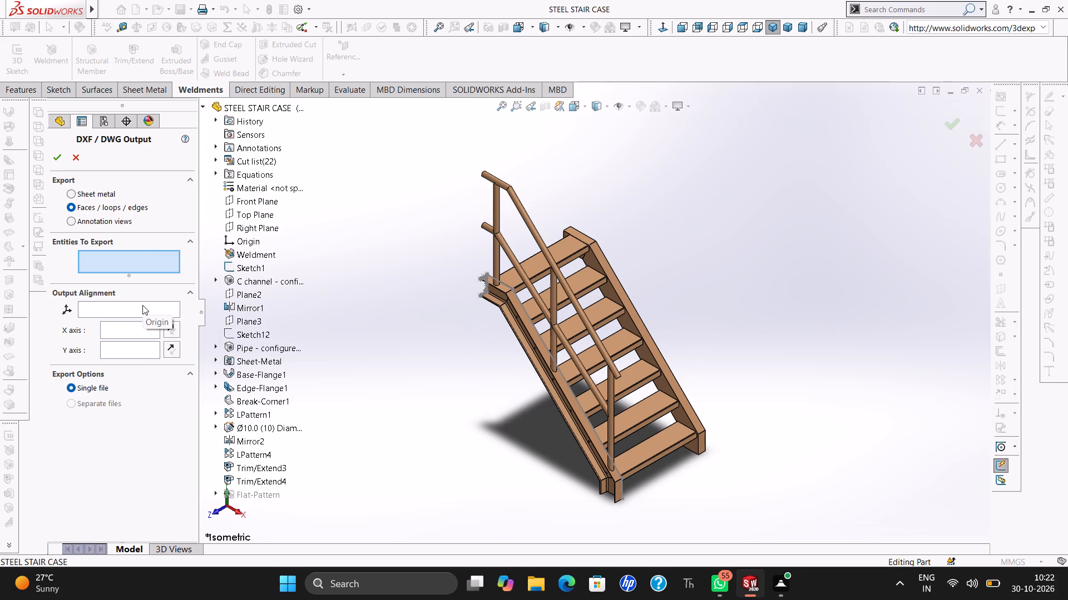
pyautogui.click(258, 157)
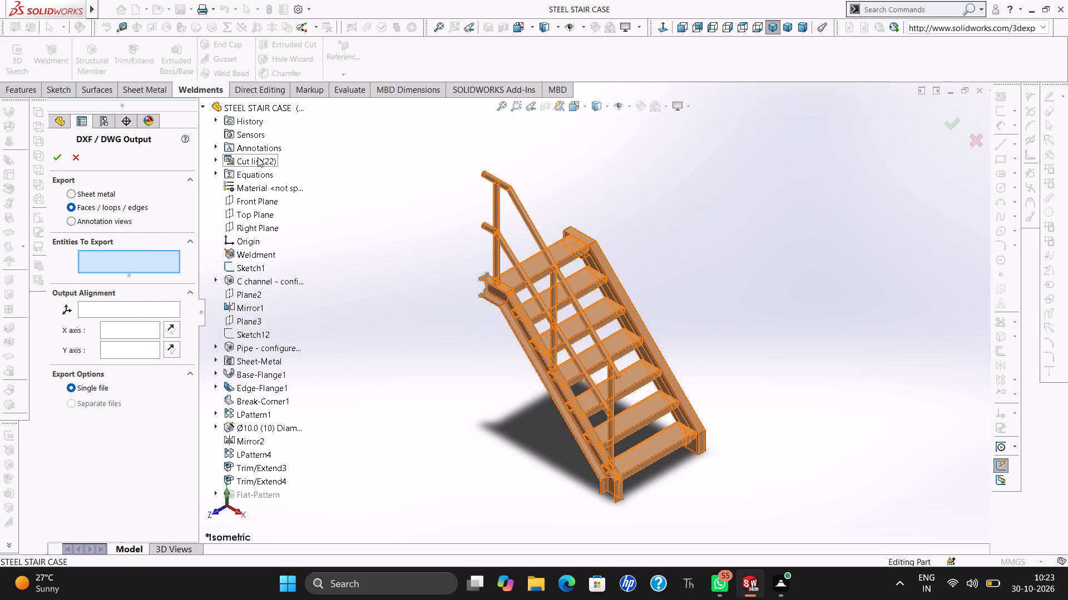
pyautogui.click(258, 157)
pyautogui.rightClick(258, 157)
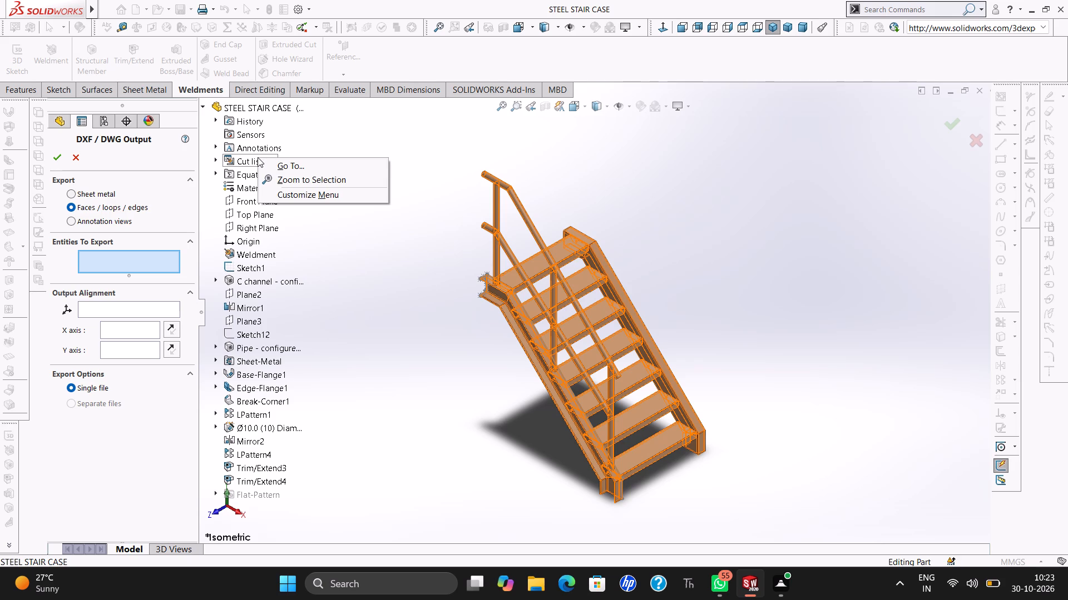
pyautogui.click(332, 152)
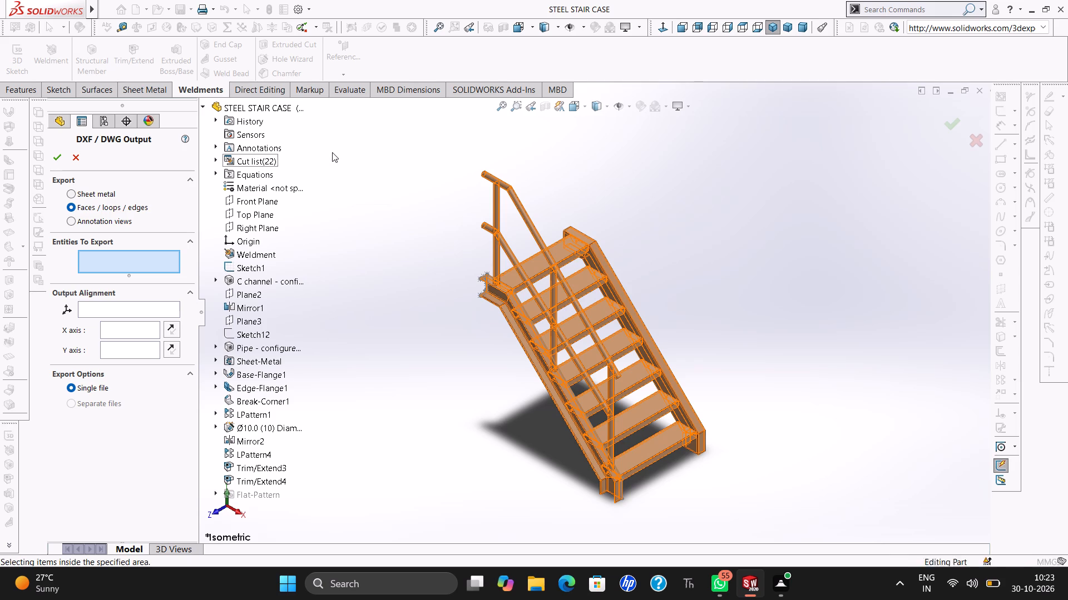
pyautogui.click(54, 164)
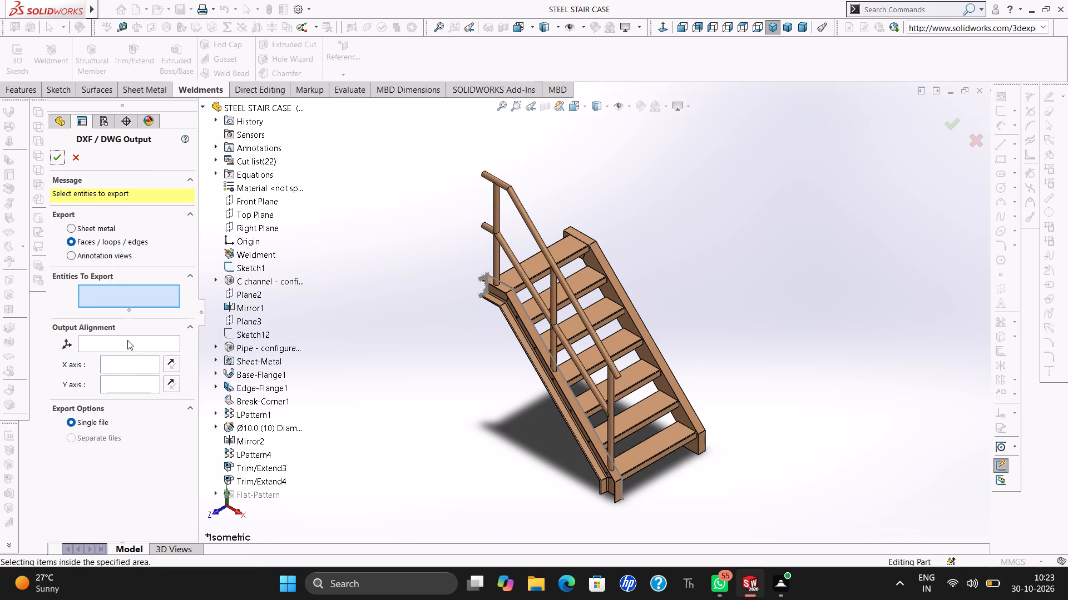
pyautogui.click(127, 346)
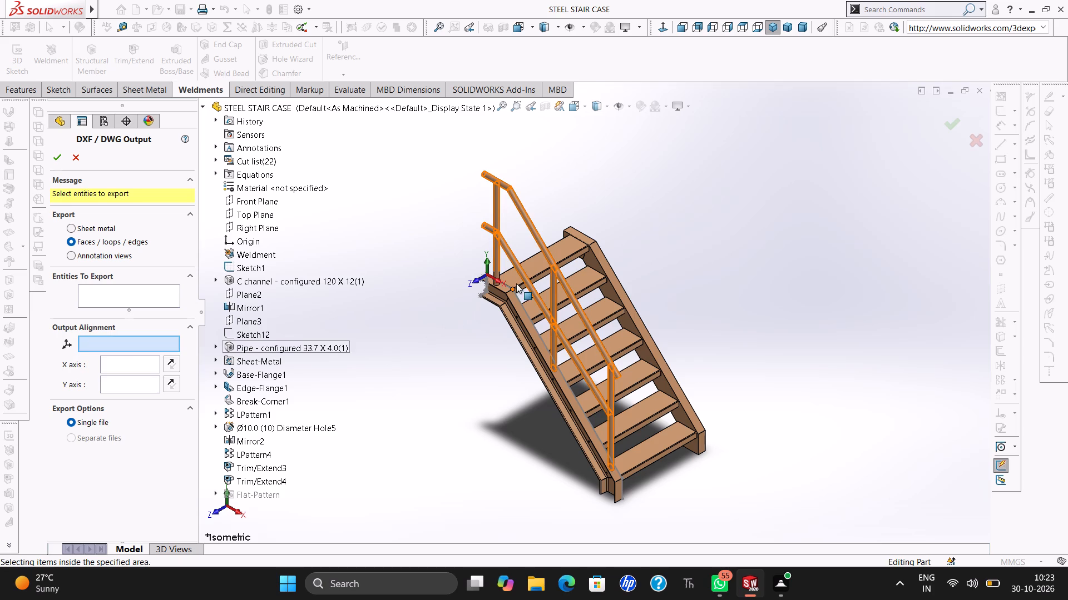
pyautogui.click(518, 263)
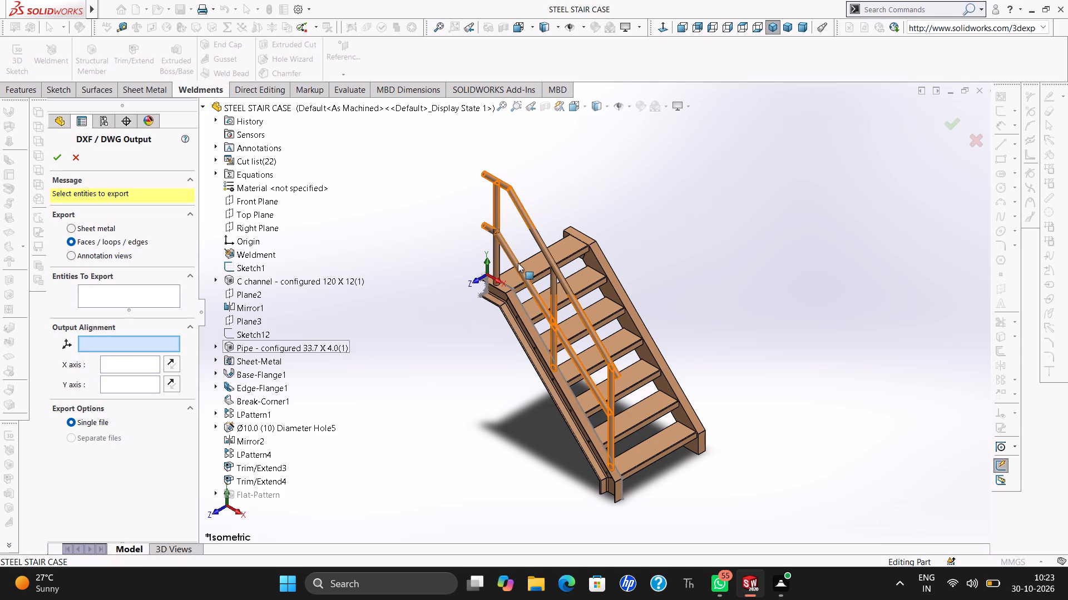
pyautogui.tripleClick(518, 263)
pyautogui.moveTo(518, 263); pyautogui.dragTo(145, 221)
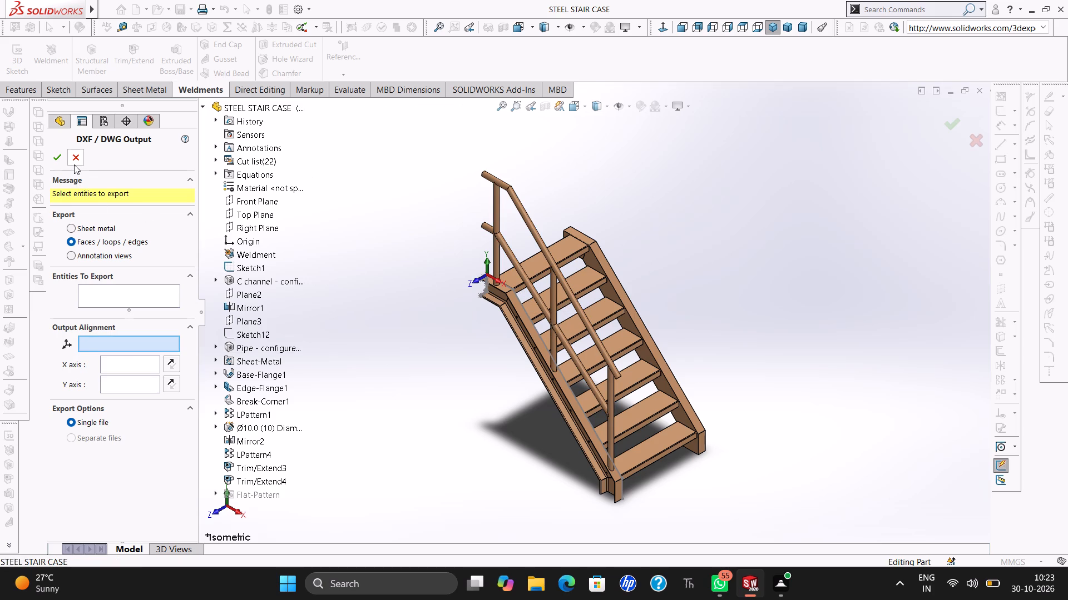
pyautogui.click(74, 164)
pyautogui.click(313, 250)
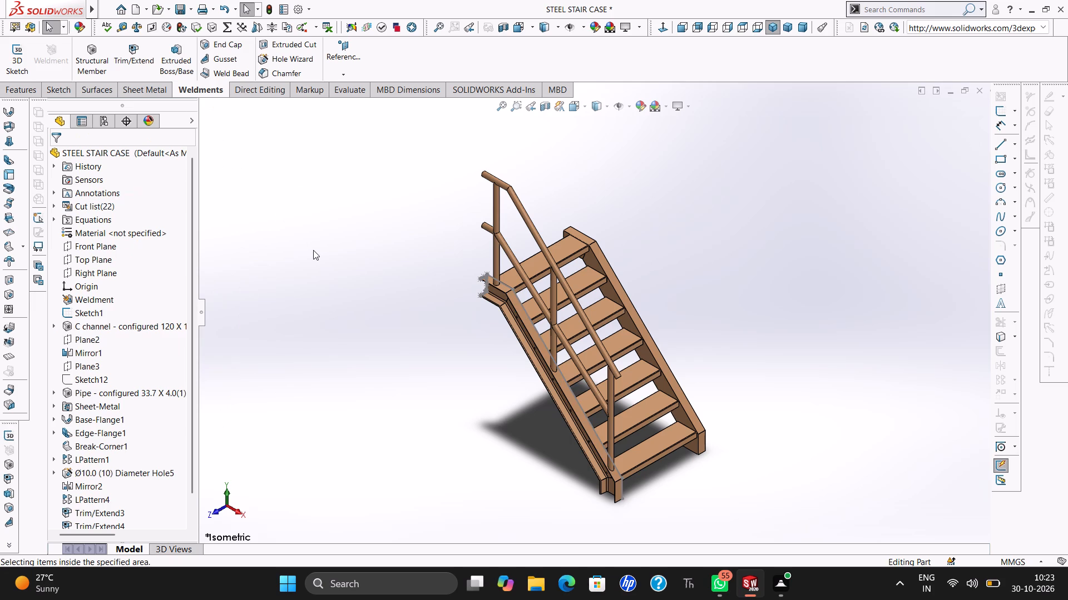
# Save the staircase part again.
pyautogui.hotkey('ctrl', 's')
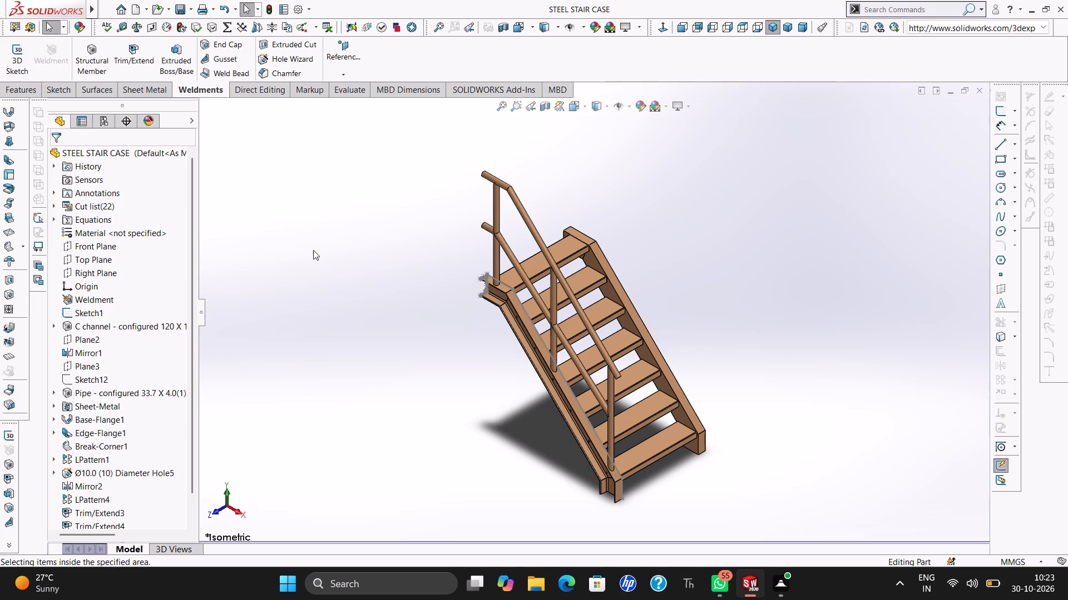